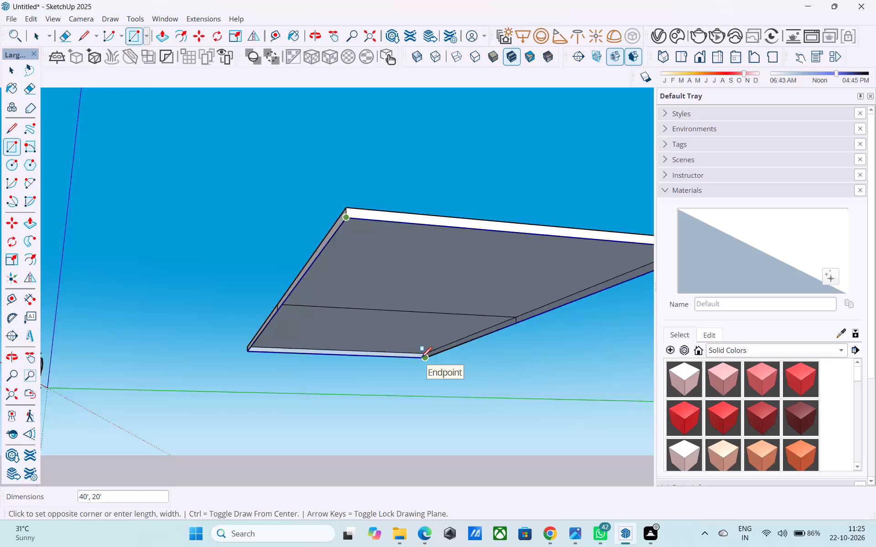
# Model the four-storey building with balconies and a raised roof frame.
# Finish the 40' by 20' rectangle across the slab's underside by placing its opposite corner at the slab's far corner.
pyautogui.moveTo(421, 359); pyautogui.dragTo(183, 325, button='middle')
pyautogui.scroll(6, 482, 335)
pyautogui.click(453, 325)
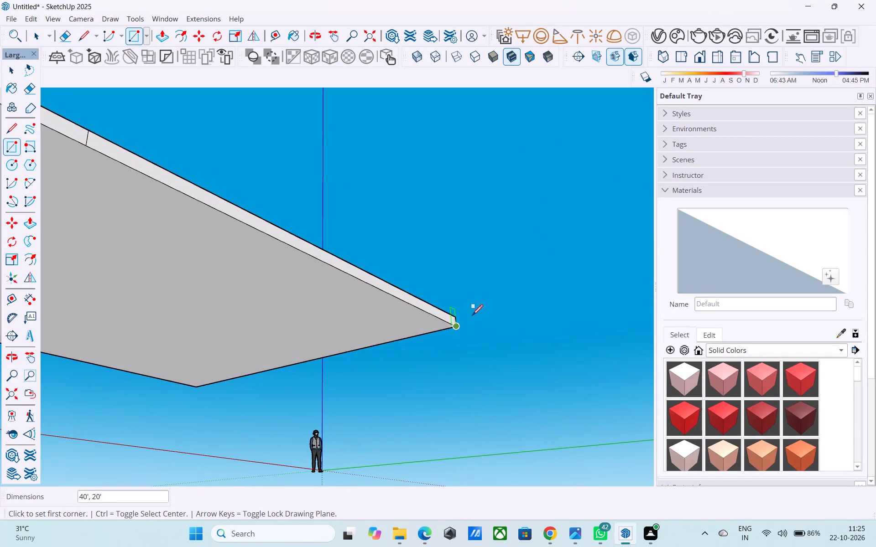
# Erase the dividing line that crosses the slab's top face.
pyautogui.scroll(-15, 600, 265)
pyautogui.moveTo(475, 241); pyautogui.dragTo(693, 419, button='middle')
pyautogui.moveTo(424, 336); pyautogui.dragTo(493, 337, button='middle')
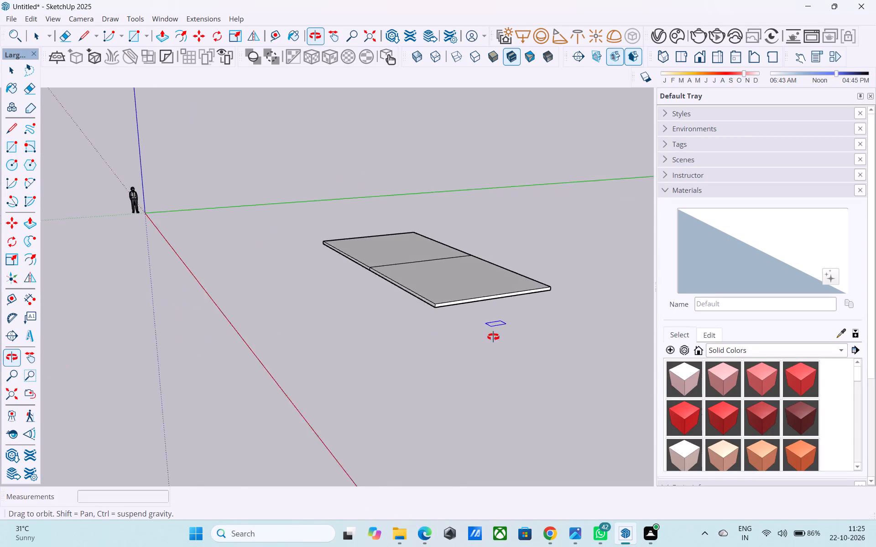
pyautogui.moveTo(493, 337); pyautogui.dragTo(499, 345, button='middle')
pyautogui.moveTo(481, 410); pyautogui.dragTo(481, 431, button='middle')
pyautogui.scroll(-3, 265, 297)
pyautogui.moveTo(261, 294); pyautogui.dragTo(269, 370, button='middle')
pyautogui.scroll(-1, 272, 371)
pyautogui.scroll(5, 373, 200)
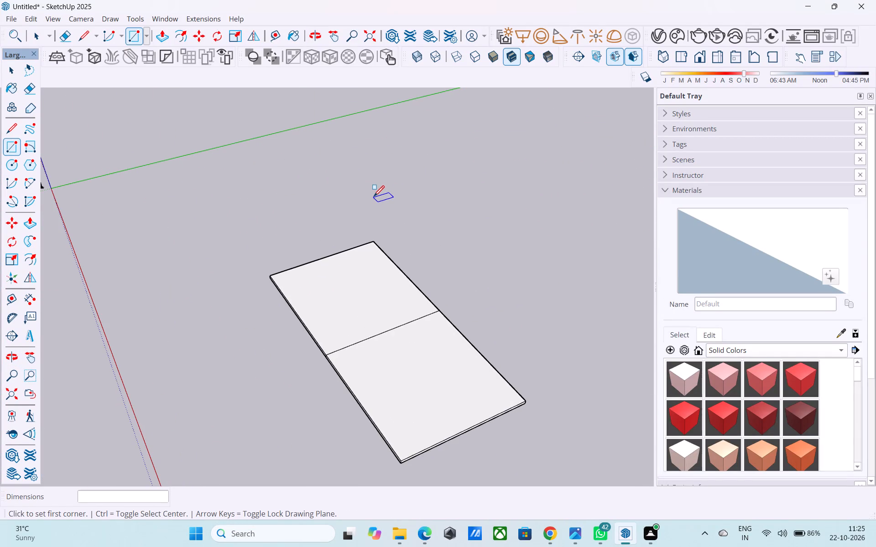
pyautogui.press('space')
pyautogui.write('E')
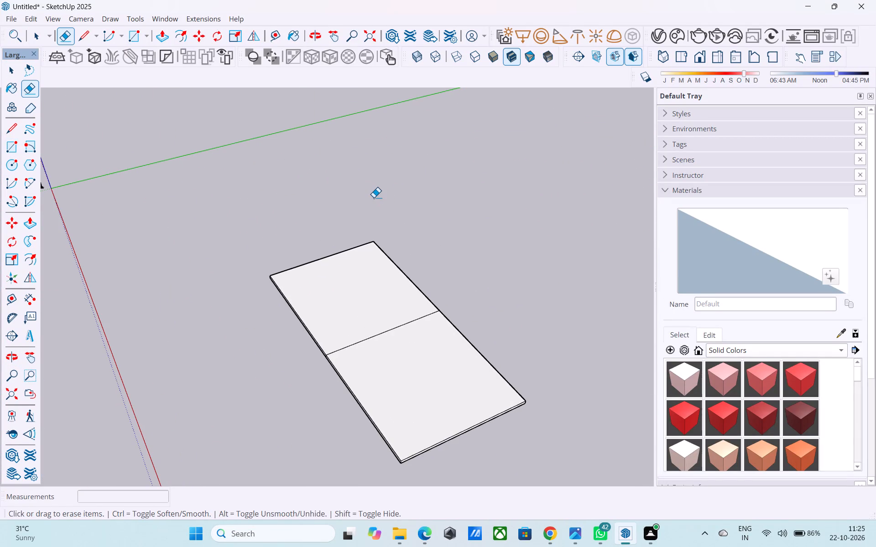
pyautogui.moveTo(370, 328); pyautogui.dragTo(373, 346)
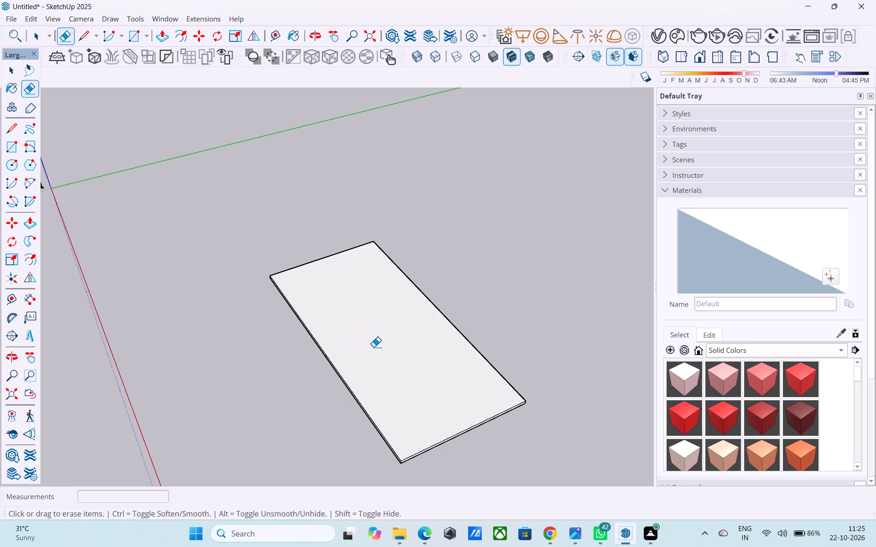
pyautogui.click(374, 347)
# Erase the short vertical seam line on one long side face of the slab.
pyautogui.press('space')
pyautogui.moveTo(374, 347); pyautogui.dragTo(257, 250, button='middle')
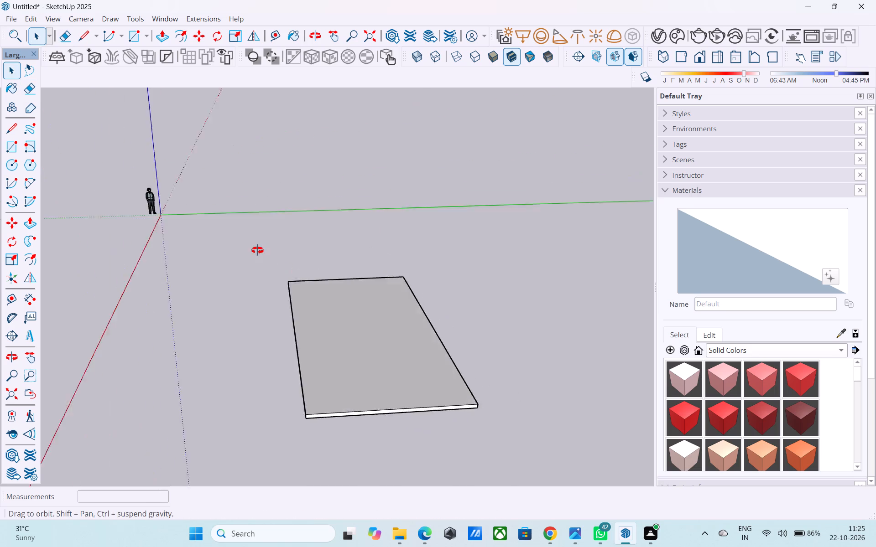
pyautogui.moveTo(257, 250); pyautogui.dragTo(272, 263, button='middle')
pyautogui.moveTo(301, 296); pyautogui.dragTo(327, 244, button='middle')
pyautogui.scroll(-3, 324, 260)
pyautogui.moveTo(319, 279); pyautogui.dragTo(338, 195, button='middle')
pyautogui.scroll(9, 297, 303)
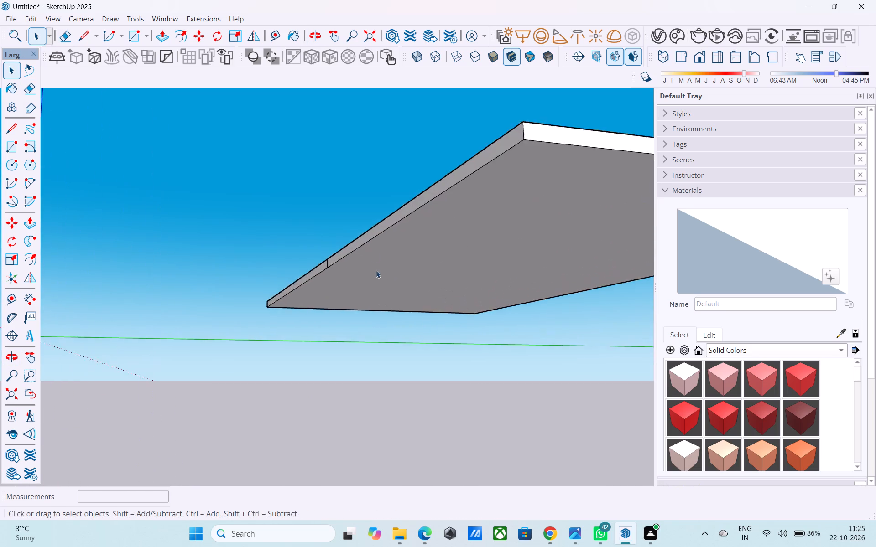
pyautogui.moveTo(377, 294); pyautogui.dragTo(377, 388, button='middle')
pyautogui.scroll(6, 370, 387)
pyautogui.scroll(-7, 316, 303)
pyautogui.moveTo(294, 365); pyautogui.dragTo(330, 333, button='middle')
pyautogui.scroll(6, 181, 198)
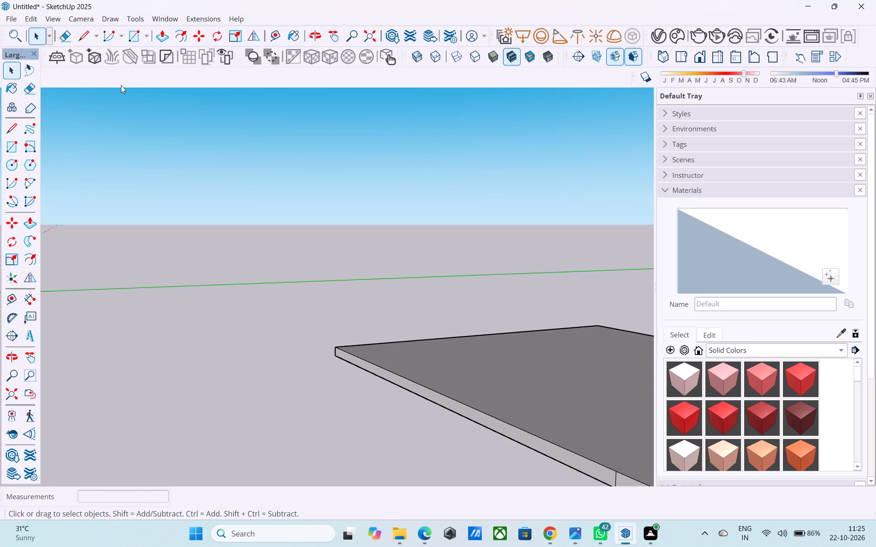
pyautogui.click(62, 36)
pyautogui.scroll(-8, 243, 179)
pyautogui.scroll(7, 344, 268)
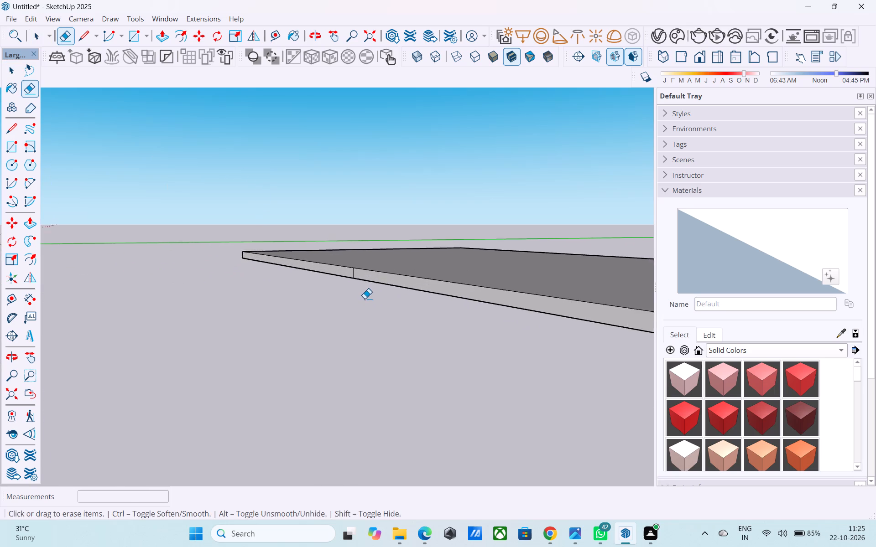
pyautogui.scroll(10, 365, 299)
pyautogui.moveTo(345, 258); pyautogui.dragTo(340, 254)
# Erase the matching vertical seam line on the slab's opposite long side face.
pyautogui.scroll(-10, 276, 253)
pyautogui.middleClick(275, 254)
pyautogui.moveTo(360, 250); pyautogui.dragTo(276, 264, button='middle')
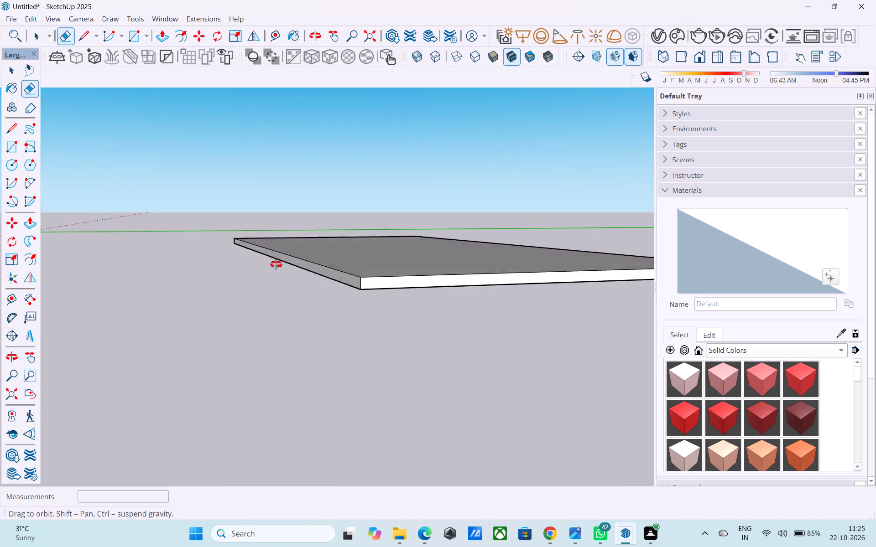
pyautogui.moveTo(276, 264); pyautogui.dragTo(168, 292, button='middle')
pyautogui.moveTo(354, 316); pyautogui.dragTo(259, 289, button='middle')
pyautogui.scroll(11, 542, 310)
pyautogui.click(519, 276)
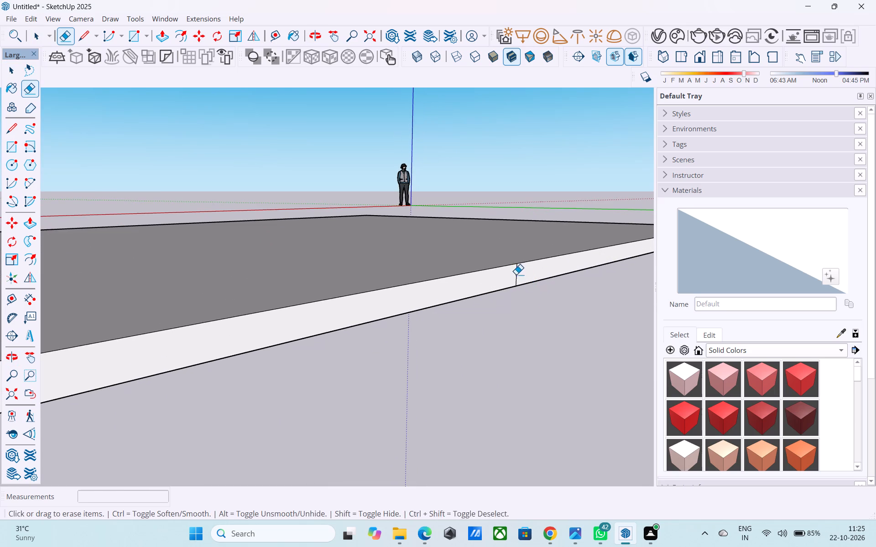
# Examine the slab's top, underside and edges for leftover dividing lines.
pyautogui.scroll(-7, 517, 286)
pyautogui.scroll(-3, 466, 279)
pyautogui.scroll(1, 466, 279)
pyautogui.scroll(-6, 466, 279)
pyautogui.moveTo(373, 296); pyautogui.dragTo(471, 424, button='middle')
pyautogui.scroll(-5, 497, 377)
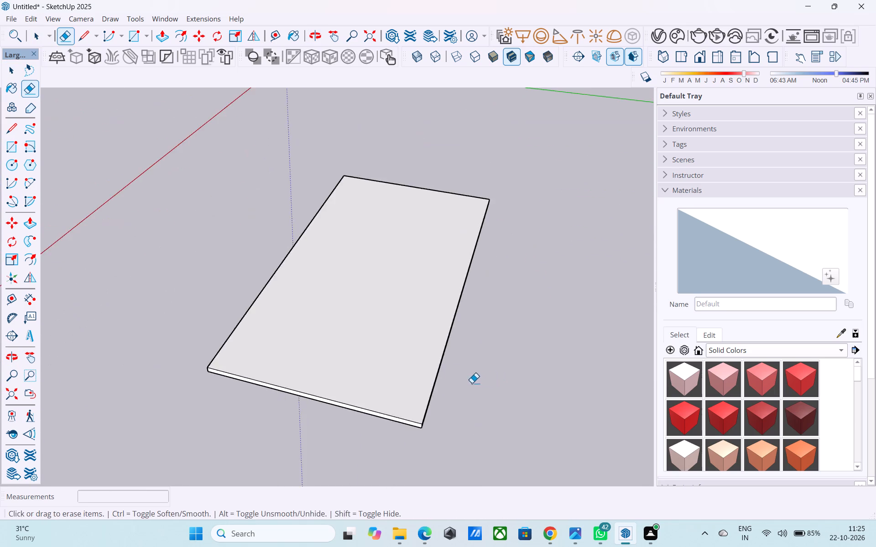
pyautogui.moveTo(450, 378); pyautogui.dragTo(678, 245, button='middle')
pyautogui.moveTo(391, 376); pyautogui.dragTo(504, 233, button='middle')
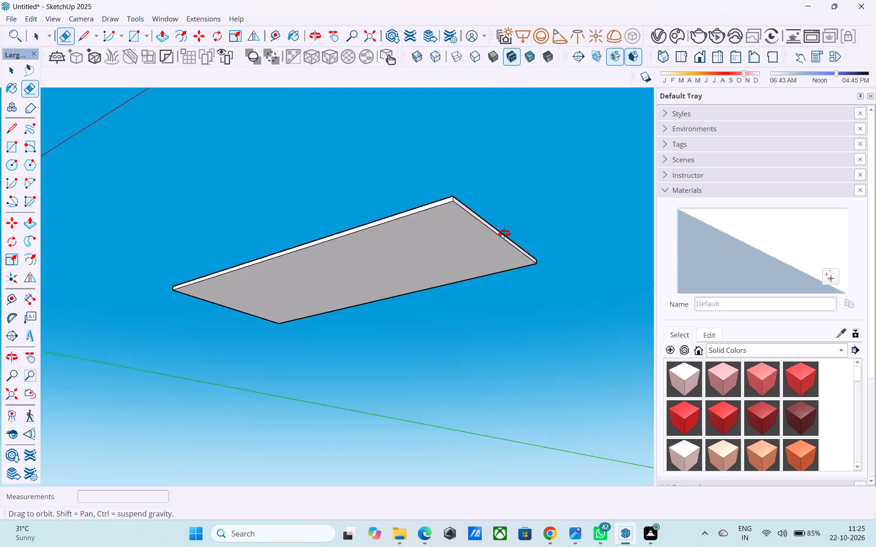
pyautogui.moveTo(504, 233); pyautogui.dragTo(165, 407, button='middle')
pyautogui.moveTo(307, 274); pyautogui.dragTo(423, 284, button='middle')
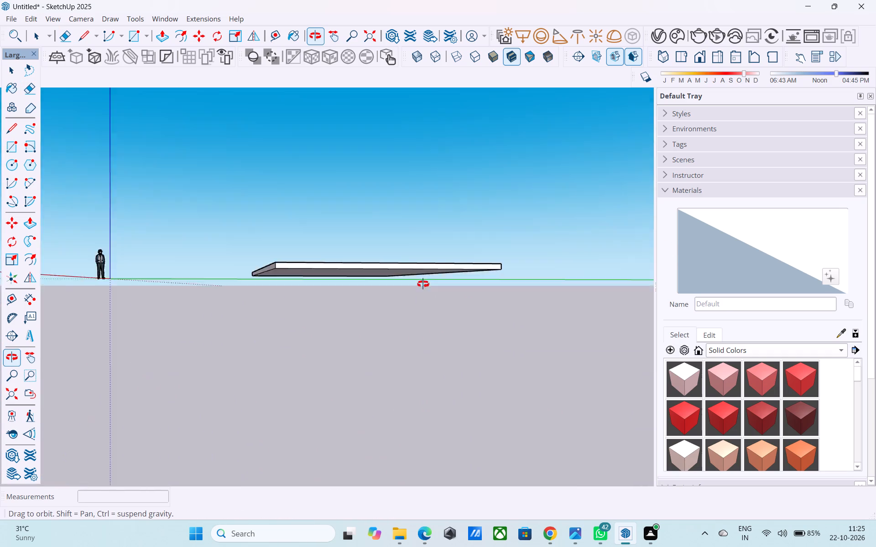
pyautogui.moveTo(423, 284); pyautogui.dragTo(416, 375, button='middle')
# Push/Pull the slab's long side face outward by 6' to widen the slab.
pyautogui.press('space')
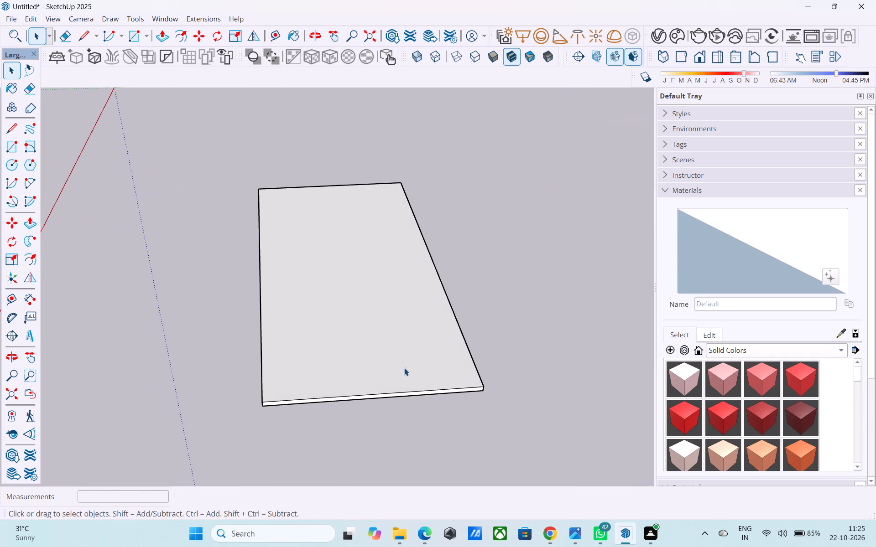
pyautogui.moveTo(433, 327); pyautogui.dragTo(244, 270, button='middle')
pyautogui.scroll(10, 381, 373)
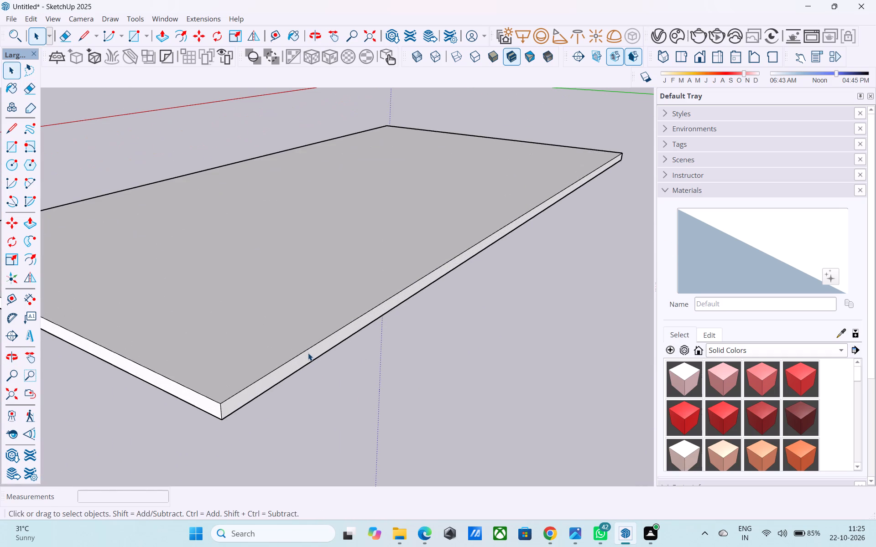
pyautogui.click(308, 353)
pyautogui.click(163, 34)
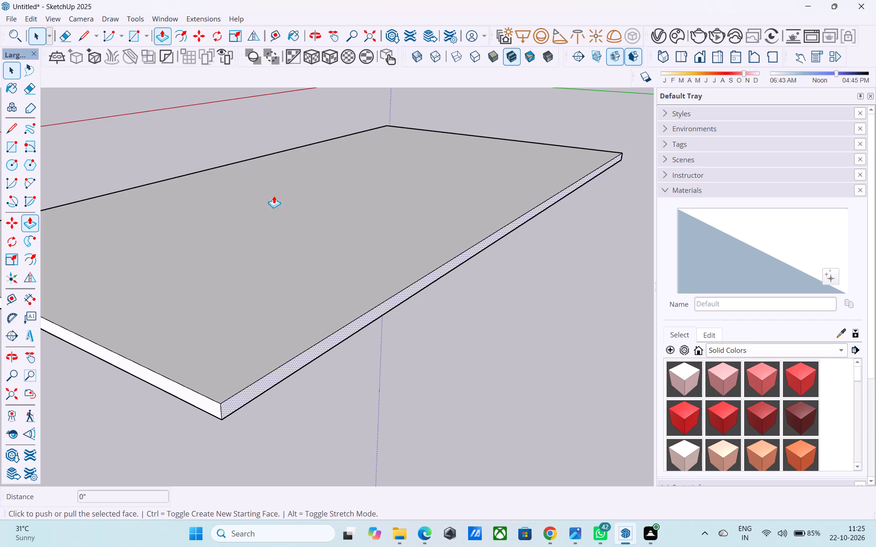
pyautogui.click(367, 332)
pyautogui.scroll(-11, 512, 310)
pyautogui.moveTo(368, 269); pyautogui.dragTo(523, 311, button='middle')
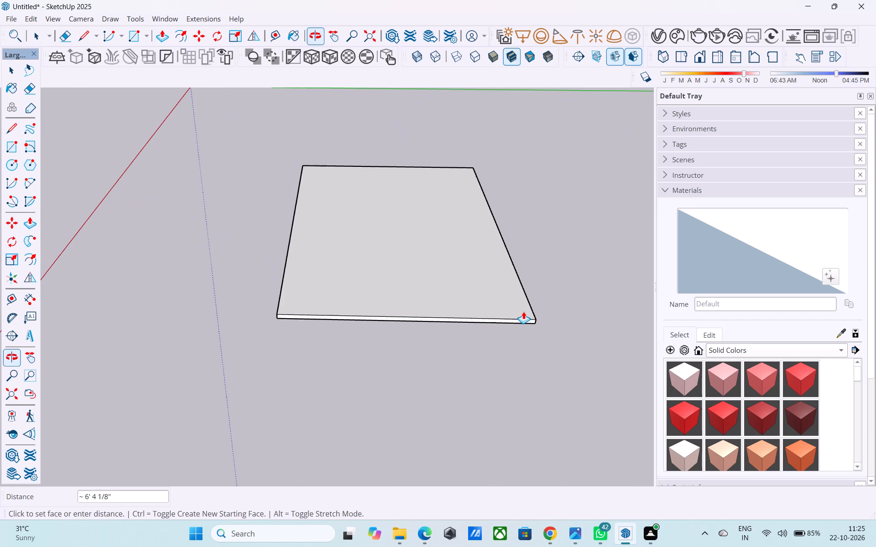
pyautogui.write("6'")
pyautogui.press('Return')
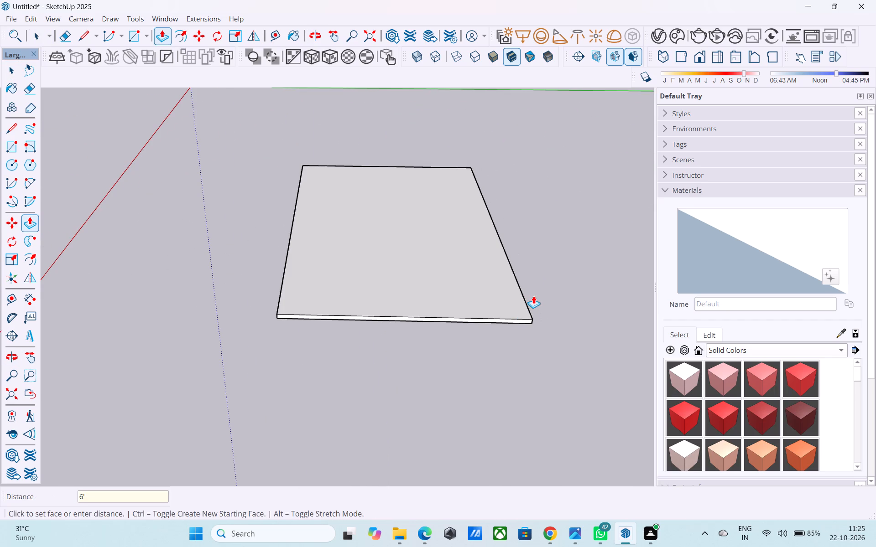
# Examine the widened slab from above, below and around its sides.
pyautogui.scroll(2, 517, 243)
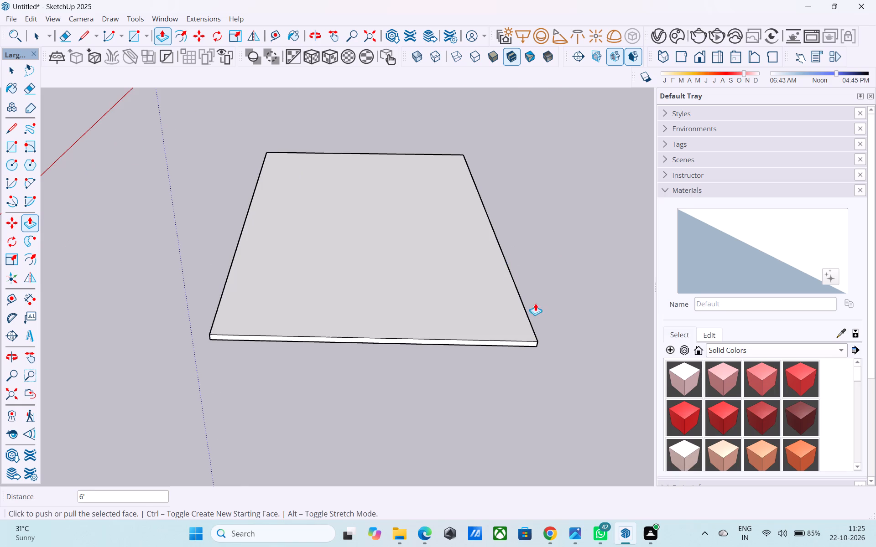
pyautogui.moveTo(492, 237); pyautogui.dragTo(446, 245, button='middle')
pyautogui.scroll(-3, 391, 291)
pyautogui.moveTo(313, 334); pyautogui.dragTo(347, 444, button='middle')
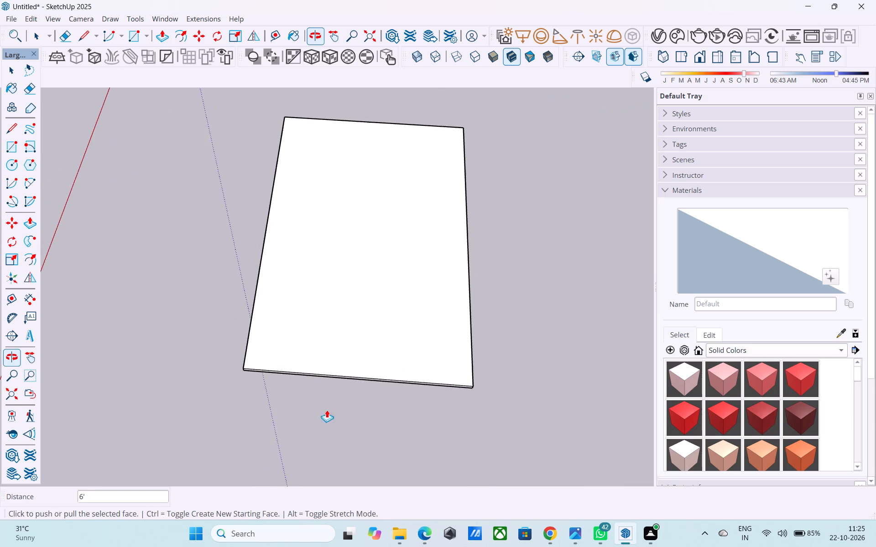
pyautogui.moveTo(294, 274); pyautogui.dragTo(605, 156, button='middle')
pyautogui.scroll(-2, 618, 201)
pyautogui.moveTo(612, 236); pyautogui.dragTo(556, 175, button='middle')
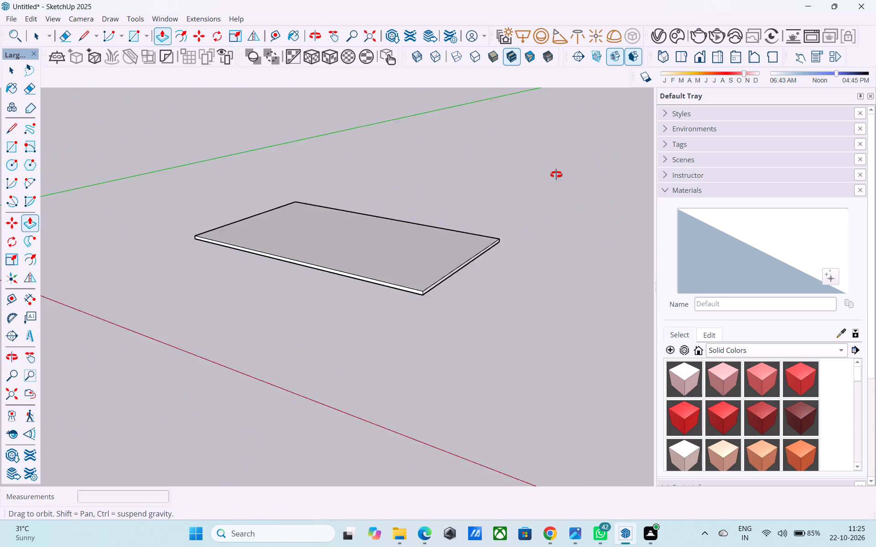
pyautogui.moveTo(556, 175); pyautogui.dragTo(369, 132, button='middle')
pyautogui.scroll(3, 369, 132)
pyautogui.moveTo(313, 167); pyautogui.dragTo(309, 155, button='middle')
pyautogui.scroll(3, 311, 163)
pyautogui.moveTo(300, 165); pyautogui.dragTo(334, 125, button='middle')
pyautogui.scroll(-4, 294, 146)
pyautogui.moveTo(318, 182); pyautogui.dragTo(201, 230, button='middle')
pyautogui.middleClick(342, 217)
pyautogui.scroll(-4, 353, 207)
pyautogui.moveTo(351, 212); pyautogui.dragTo(392, 141, button='middle')
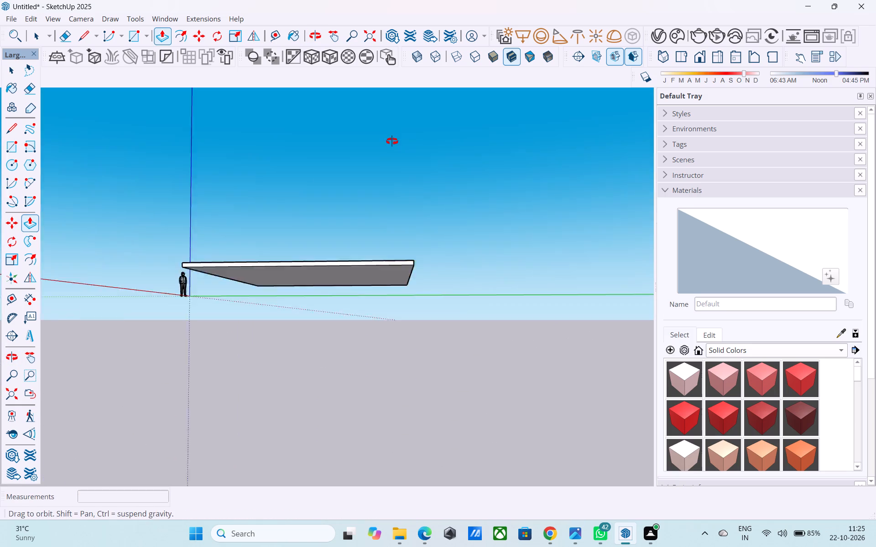
pyautogui.moveTo(392, 141); pyautogui.dragTo(635, 141, button='middle')
pyautogui.moveTo(451, 252); pyautogui.dragTo(506, 140, button='middle')
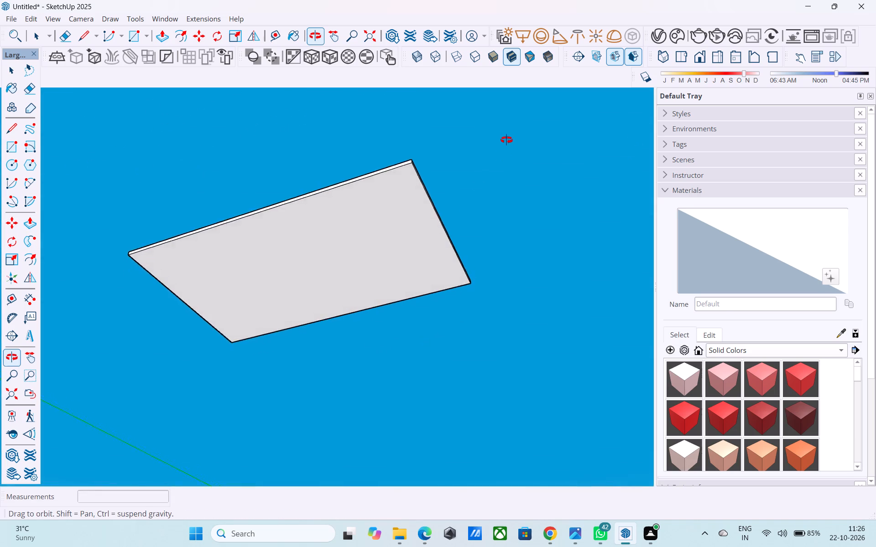
pyautogui.moveTo(506, 140); pyautogui.dragTo(443, 321, button='middle')
pyautogui.moveTo(440, 315); pyautogui.dragTo(52, 366, button='middle')
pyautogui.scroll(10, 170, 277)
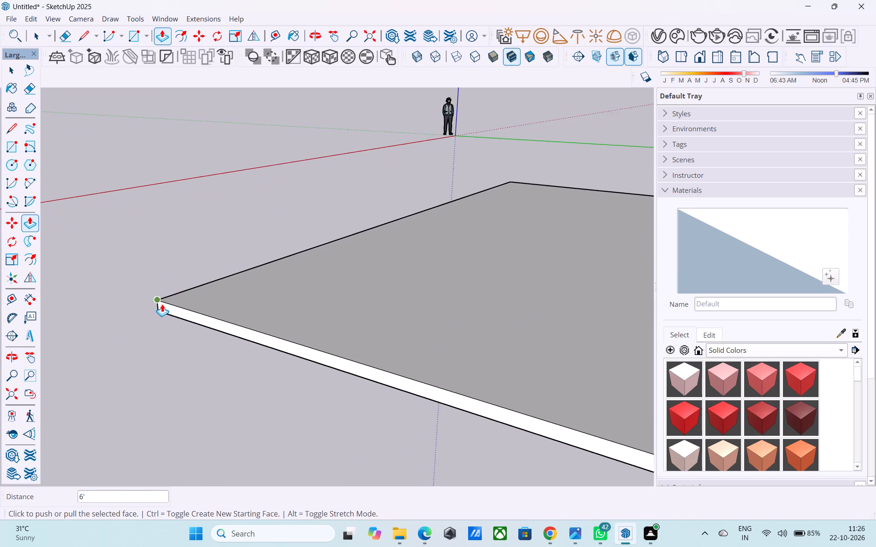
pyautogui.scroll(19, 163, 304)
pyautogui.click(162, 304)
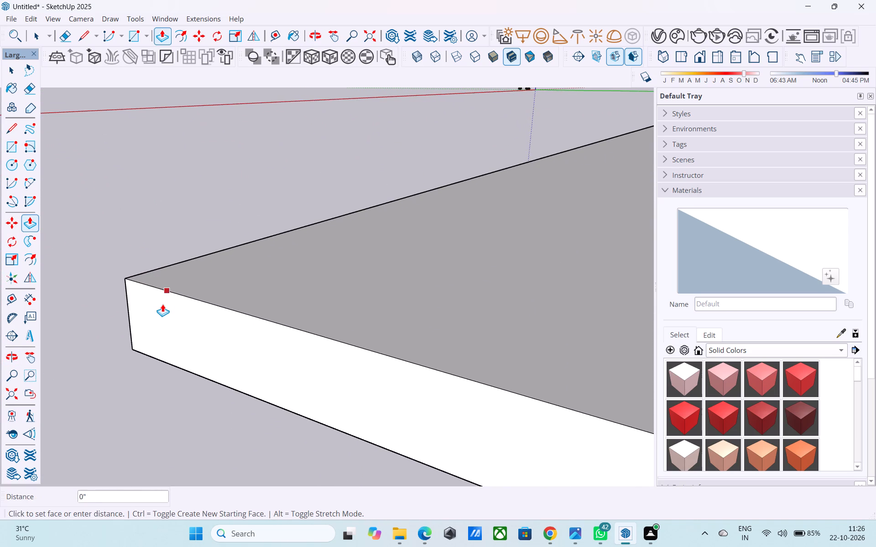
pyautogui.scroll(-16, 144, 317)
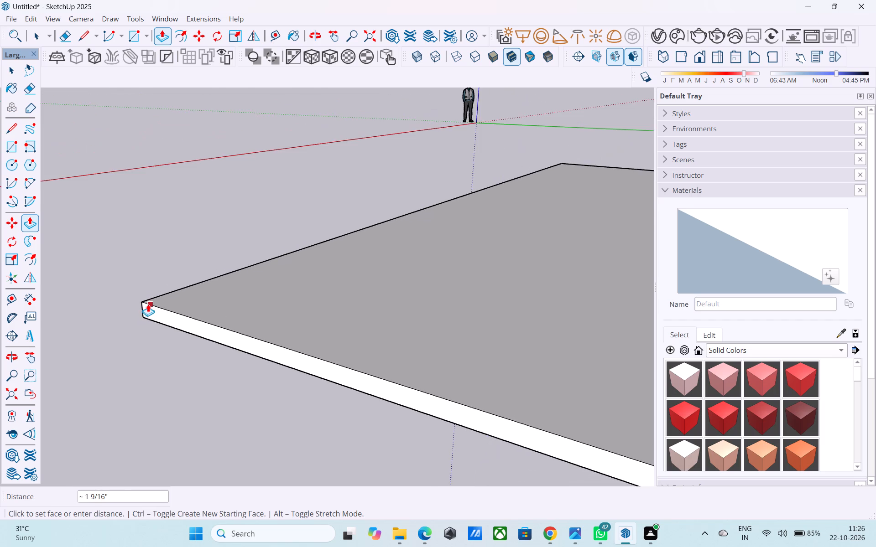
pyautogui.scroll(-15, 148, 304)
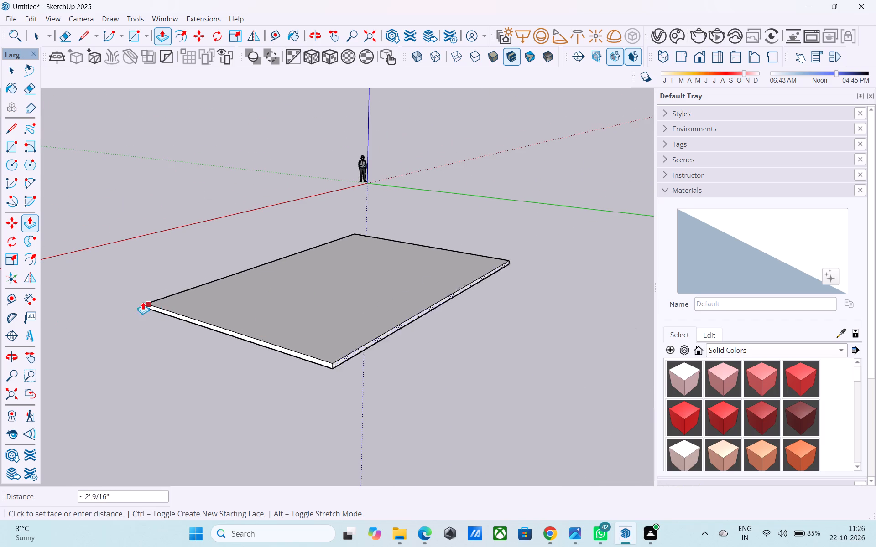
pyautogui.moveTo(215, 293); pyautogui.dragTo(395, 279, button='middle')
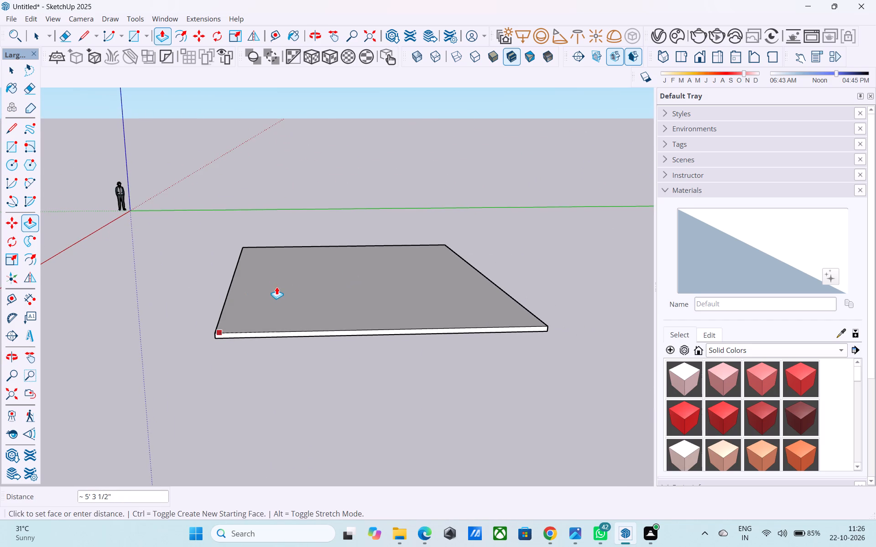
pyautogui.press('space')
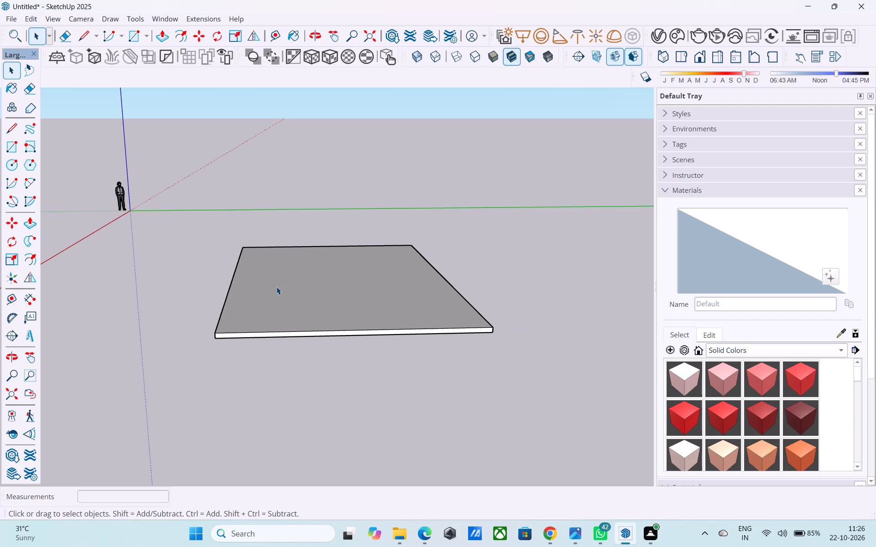
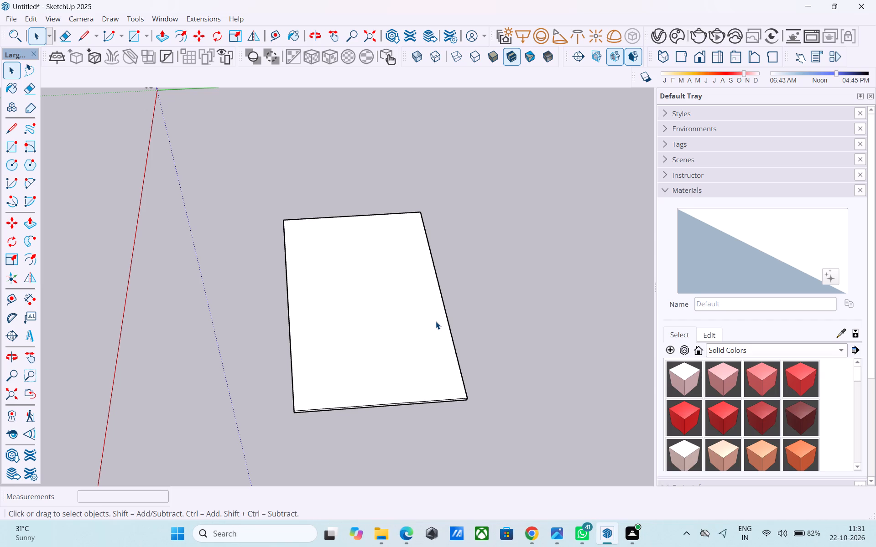
# Examine the widened slab's top face and side edges from low and high angles.
pyautogui.moveTo(409, 323); pyautogui.dragTo(454, 218, button='middle')
pyautogui.scroll(5, 354, 307)
pyautogui.moveTo(353, 307); pyautogui.dragTo(354, 303, button='middle')
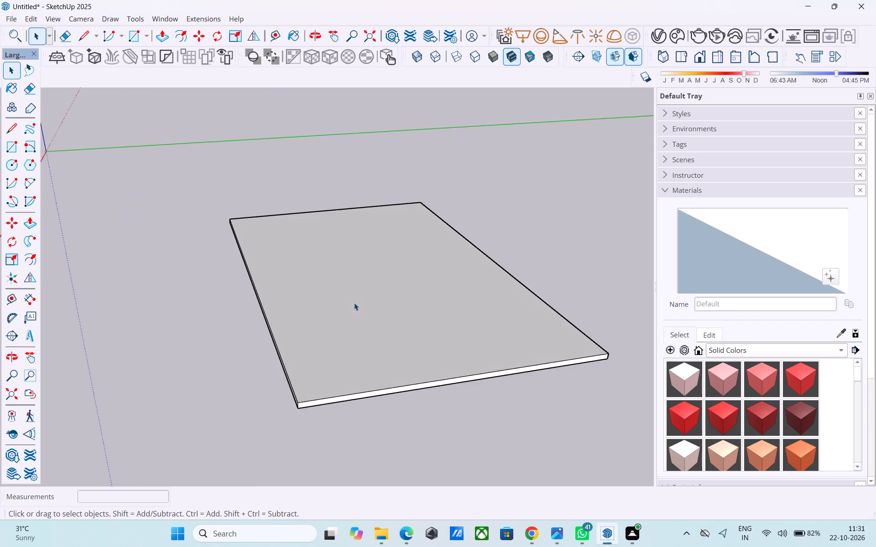
pyautogui.scroll(1, 345, 308)
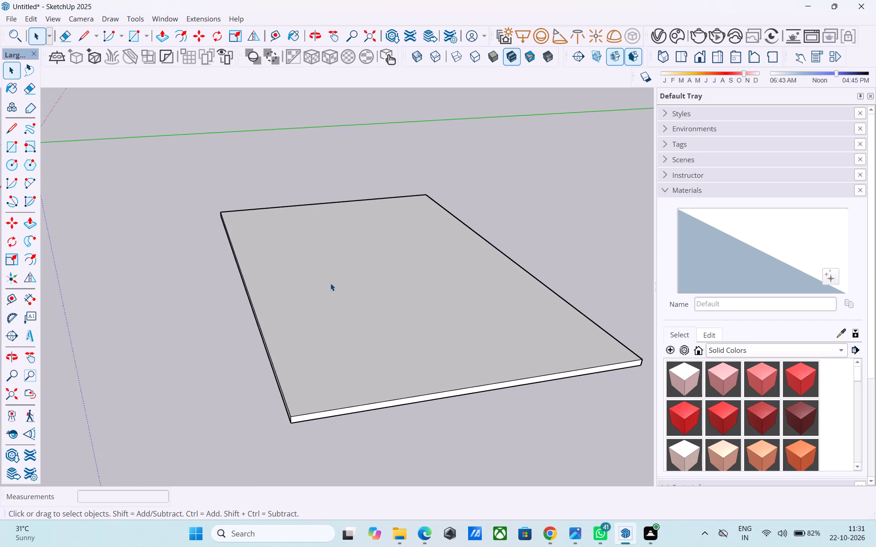
pyautogui.moveTo(323, 357); pyautogui.dragTo(331, 315, button='middle')
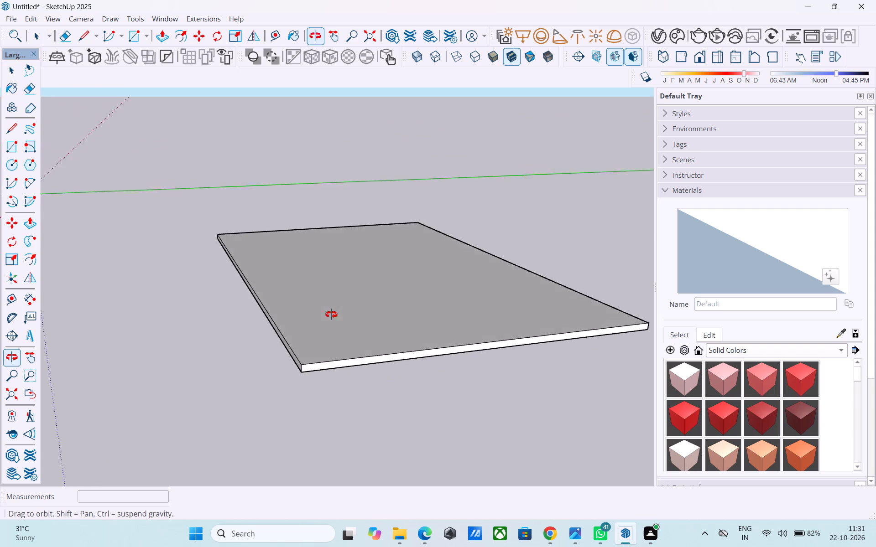
pyautogui.moveTo(331, 315); pyautogui.dragTo(346, 332, button='middle')
pyautogui.scroll(1, 340, 353)
pyautogui.moveTo(335, 340); pyautogui.dragTo(318, 315, button='middle')
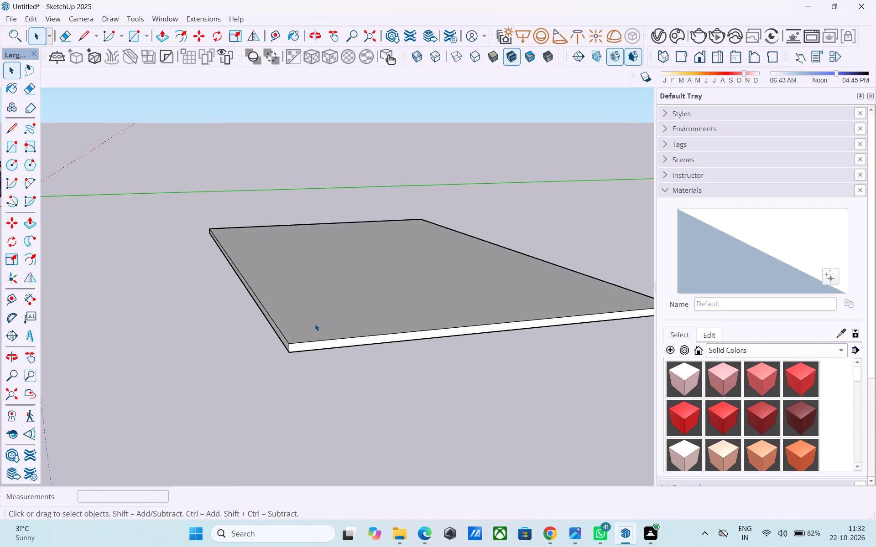
pyautogui.moveTo(315, 333); pyautogui.dragTo(313, 363, button='middle')
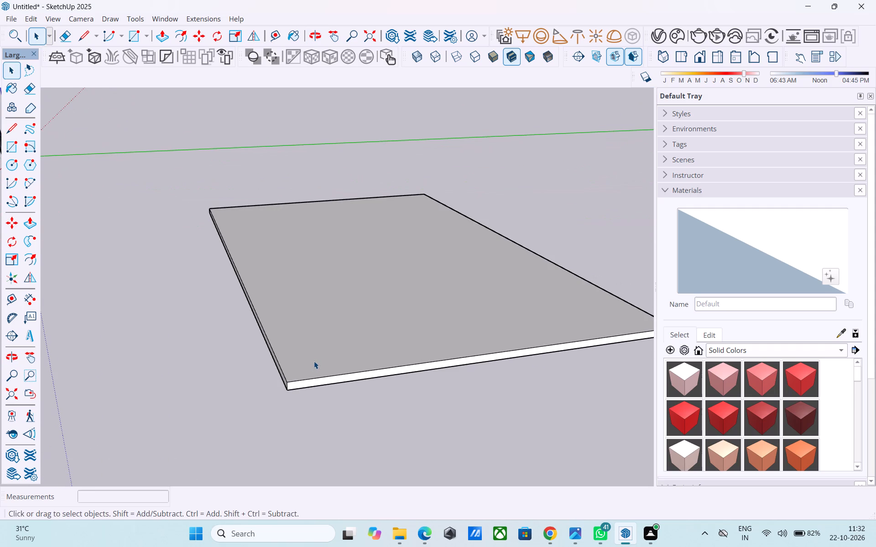
pyautogui.moveTo(313, 347); pyautogui.dragTo(297, 317, button='middle')
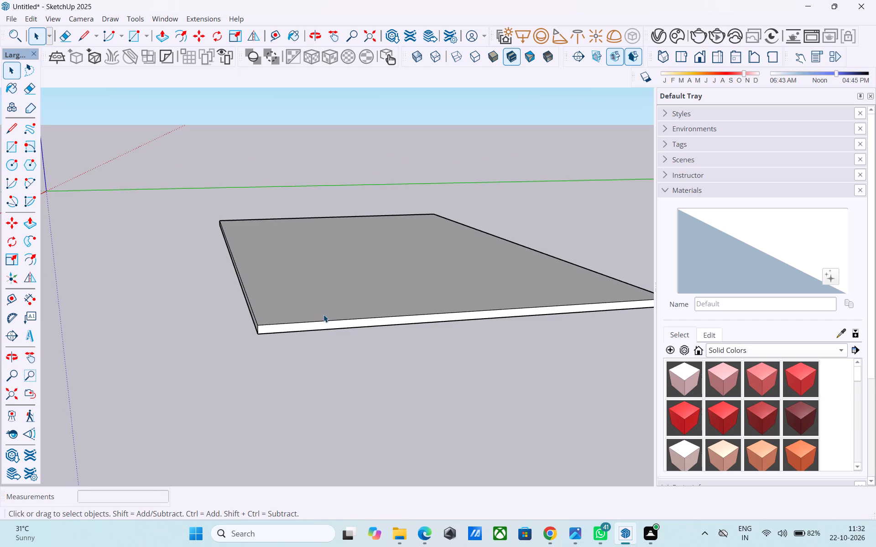
pyautogui.moveTo(324, 312); pyautogui.dragTo(315, 337, button='middle')
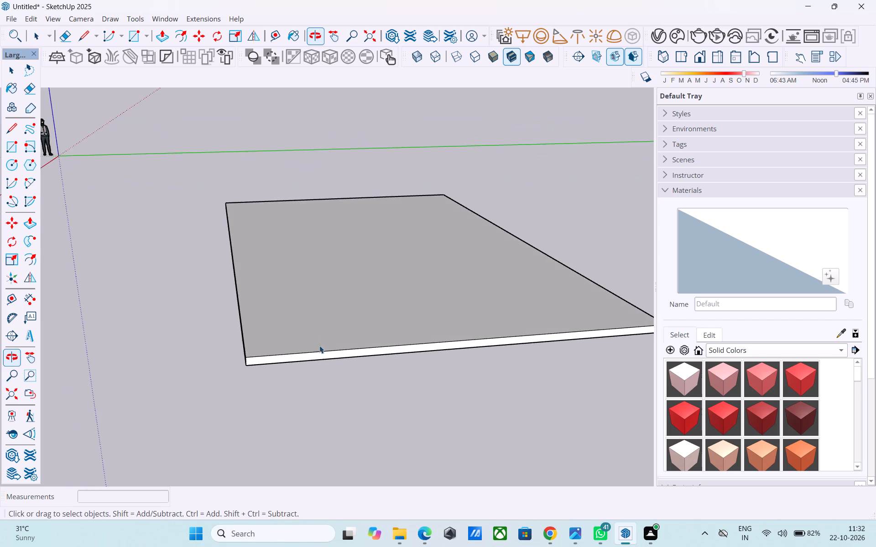
pyautogui.moveTo(403, 324); pyautogui.dragTo(371, 332, button='middle')
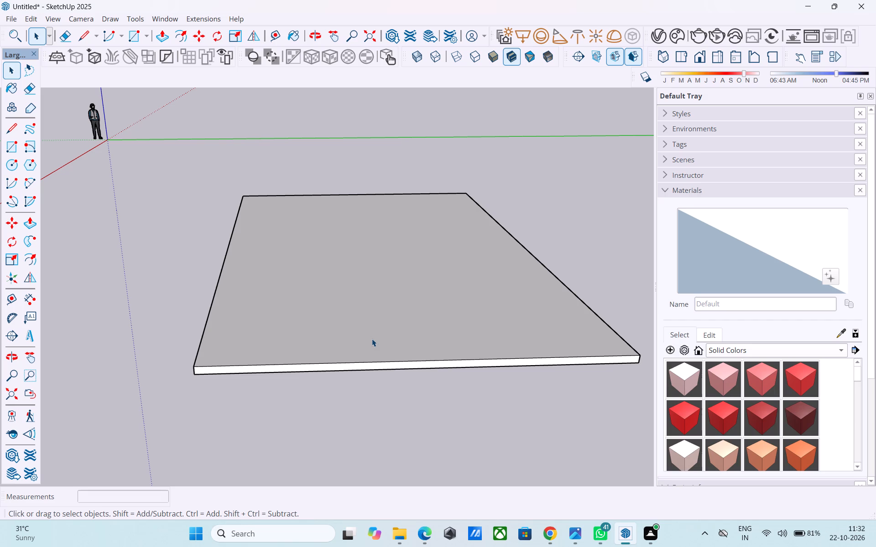
pyautogui.moveTo(373, 340); pyautogui.dragTo(394, 340, button='middle')
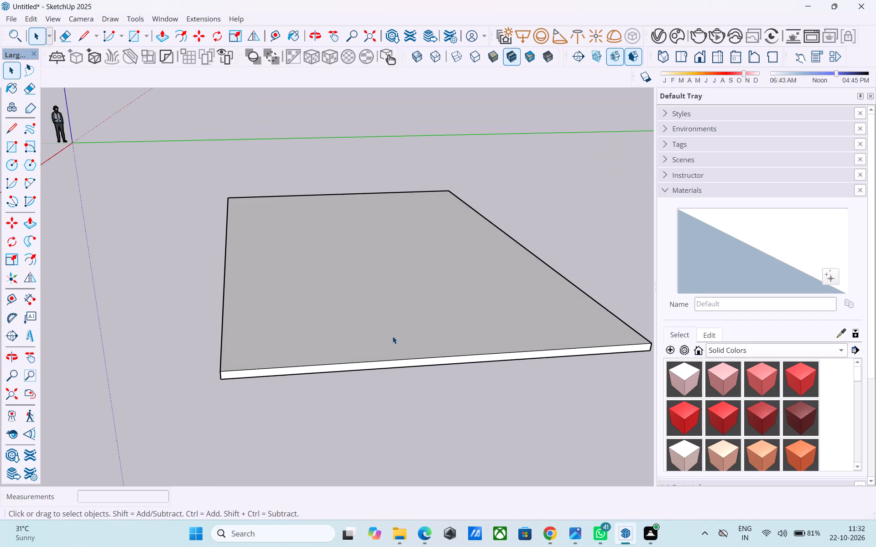
pyautogui.scroll(-3, 396, 274)
pyautogui.moveTo(392, 280); pyautogui.dragTo(355, 358, button='middle')
pyautogui.scroll(-1, 348, 318)
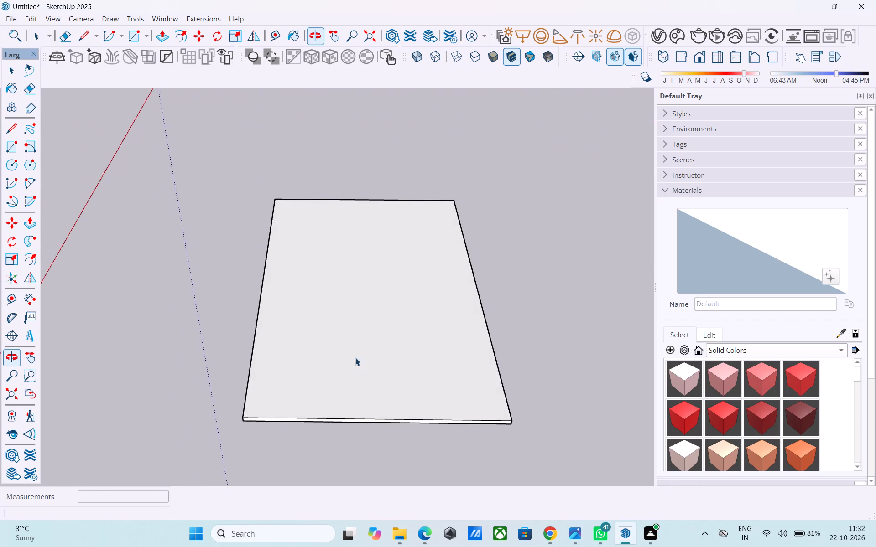
# Check the length of the slab's long top edge with the Line tool, without drawing a line.
pyautogui.press('l')
pyautogui.scroll(1, 353, 358)
pyautogui.click(230, 423)
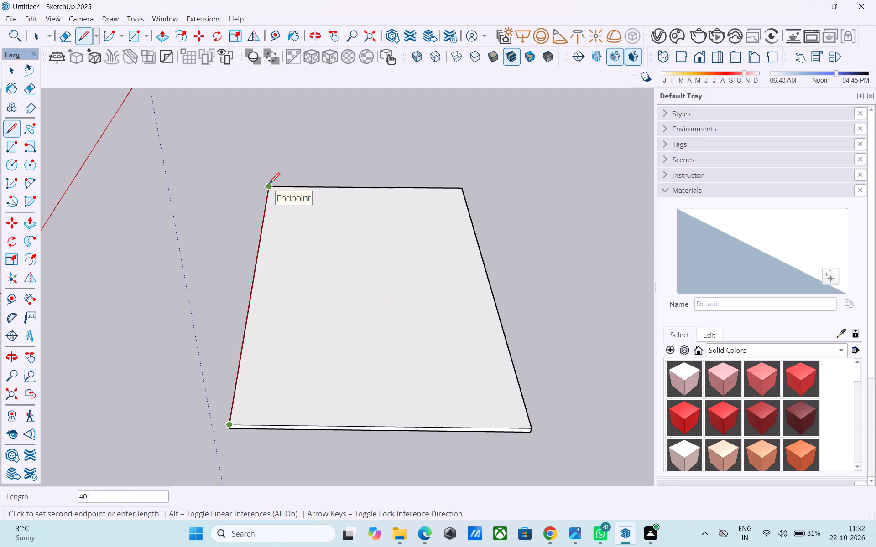
pyautogui.press('space')
# Draw a 26' line across the slab's top face between the midpoints of its two long edges.
pyautogui.moveTo(257, 276); pyautogui.dragTo(515, 180, button='middle')
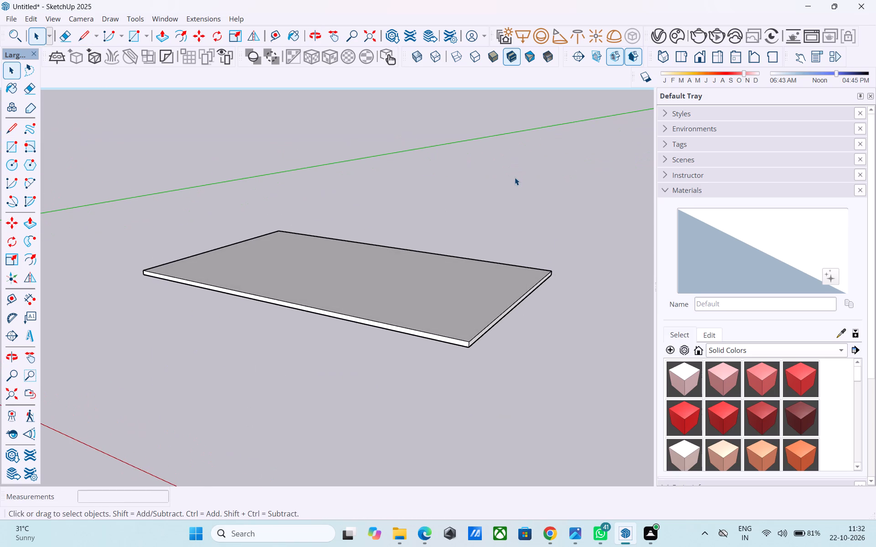
pyautogui.moveTo(376, 312); pyautogui.dragTo(280, 364, button='middle')
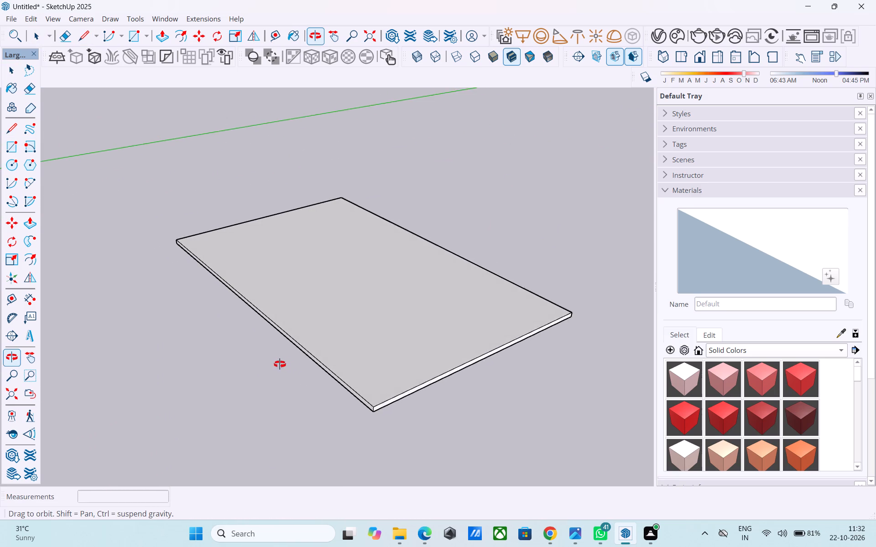
pyautogui.moveTo(280, 364); pyautogui.dragTo(280, 365, button='middle')
pyautogui.scroll(1, 280, 365)
pyautogui.press('l')
pyautogui.moveTo(291, 303); pyautogui.dragTo(264, 329, button='middle')
pyautogui.scroll(4, 262, 329)
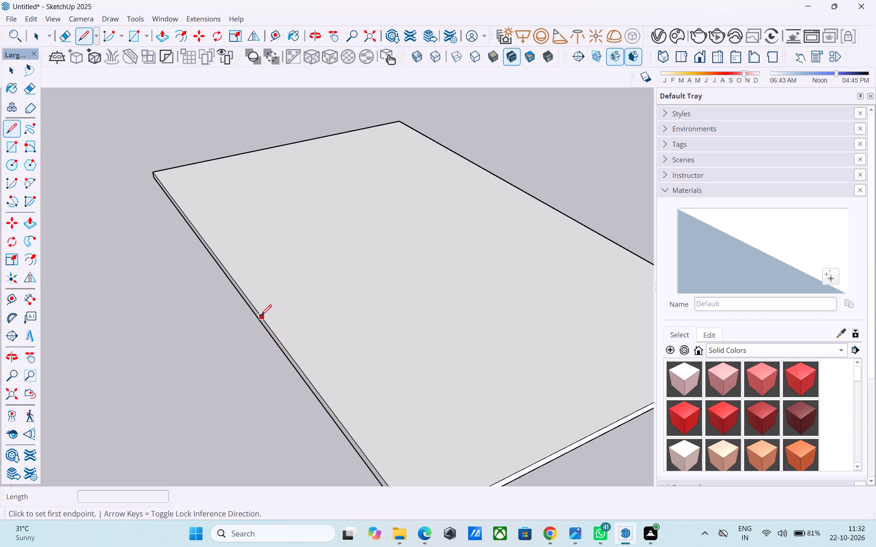
pyautogui.click(239, 285)
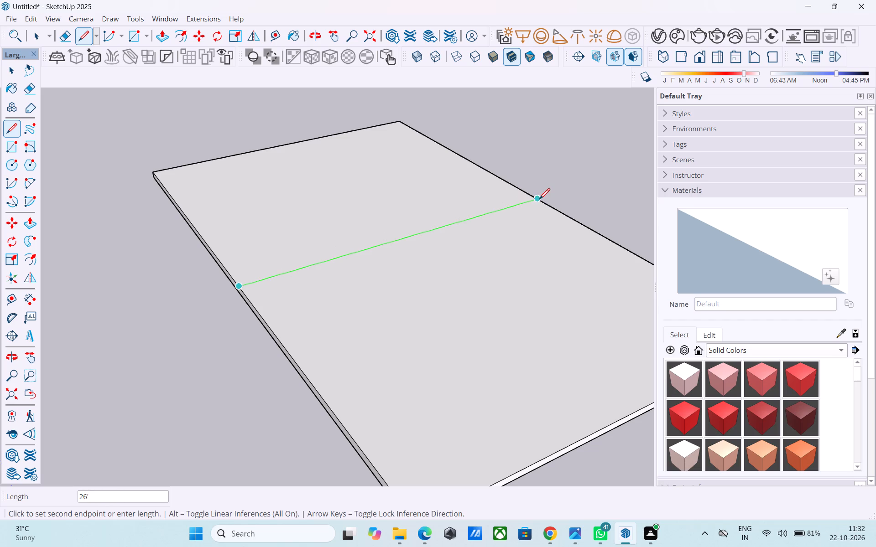
pyautogui.click(539, 200)
pyautogui.press('space')
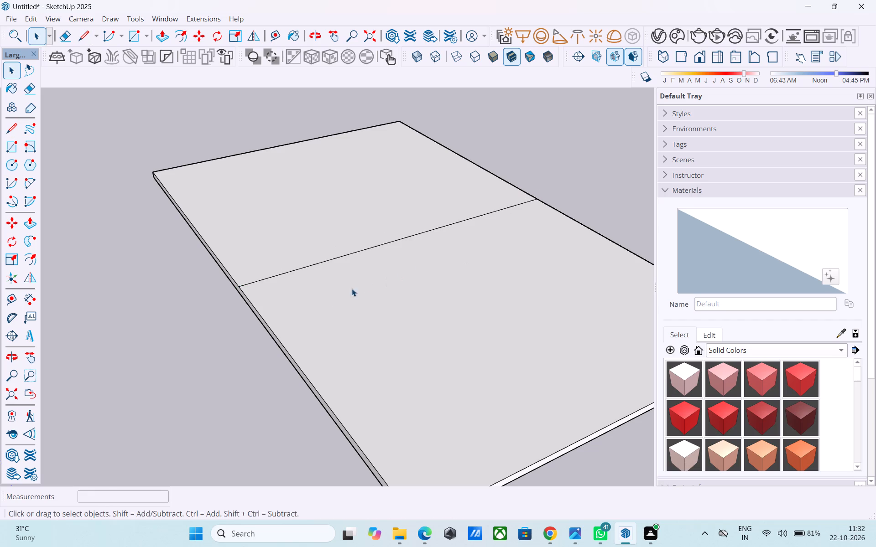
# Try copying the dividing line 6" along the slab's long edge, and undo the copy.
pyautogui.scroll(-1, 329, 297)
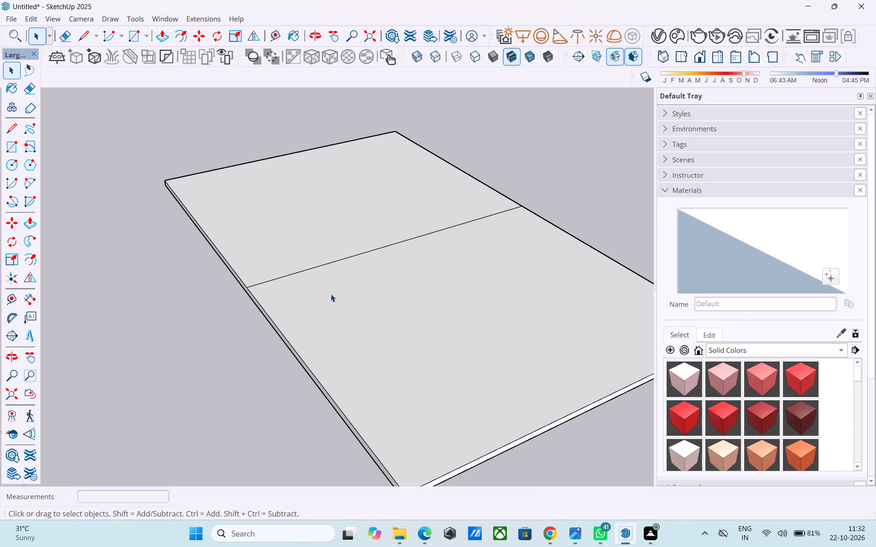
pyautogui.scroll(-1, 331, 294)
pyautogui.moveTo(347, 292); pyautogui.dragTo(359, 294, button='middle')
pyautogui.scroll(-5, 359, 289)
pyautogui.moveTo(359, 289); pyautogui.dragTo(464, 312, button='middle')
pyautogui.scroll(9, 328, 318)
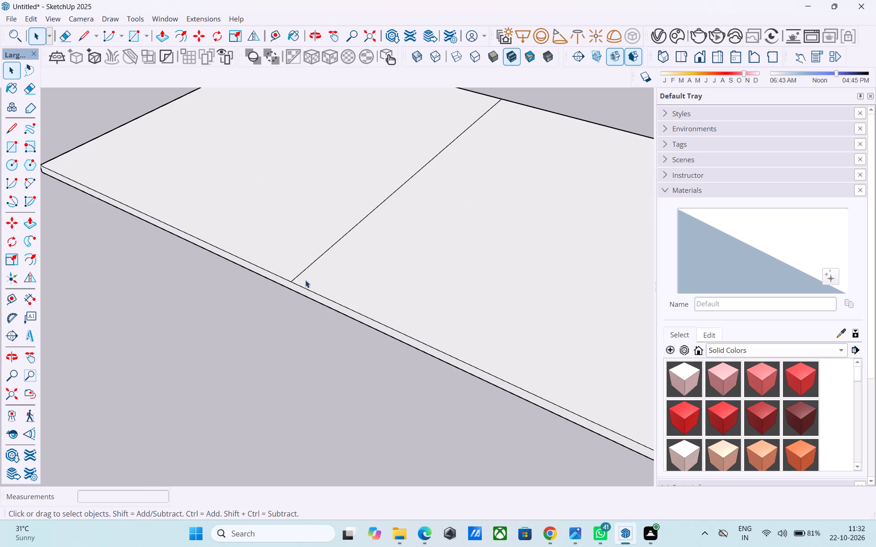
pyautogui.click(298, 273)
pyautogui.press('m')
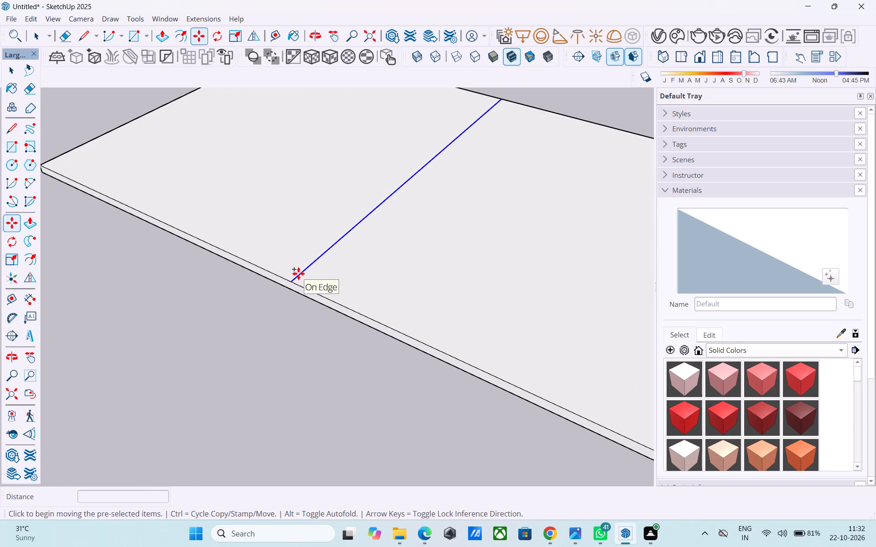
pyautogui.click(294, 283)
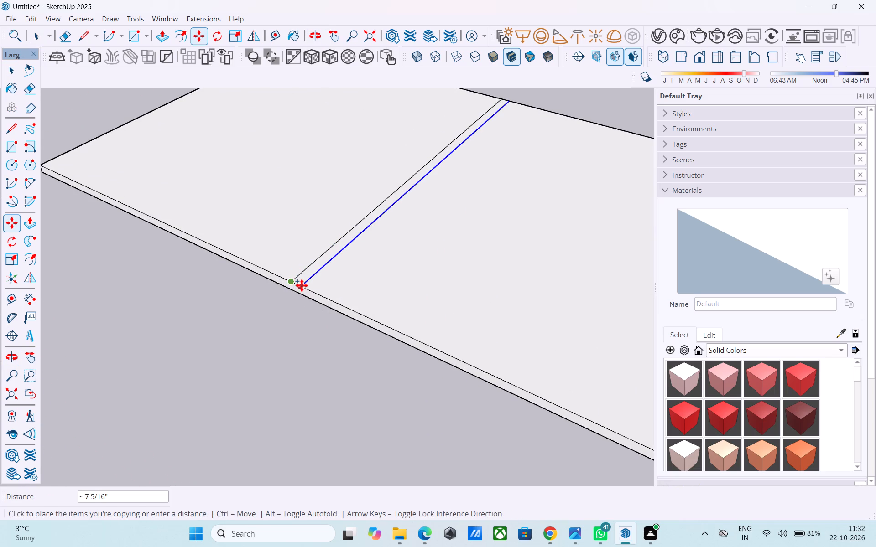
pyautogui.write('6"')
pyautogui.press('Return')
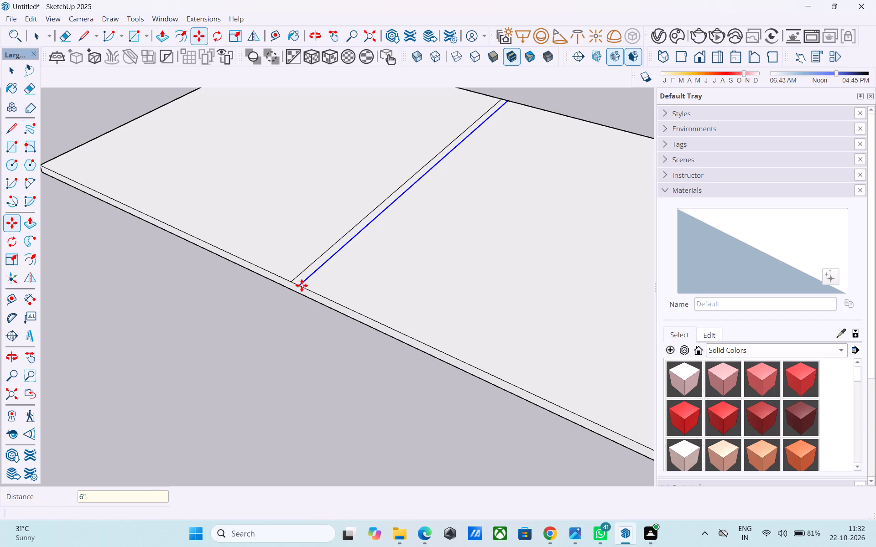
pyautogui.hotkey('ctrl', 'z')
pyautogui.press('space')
# Offset the outline of the top face on one side of the dividing line inward by 6".
pyautogui.click(381, 273)
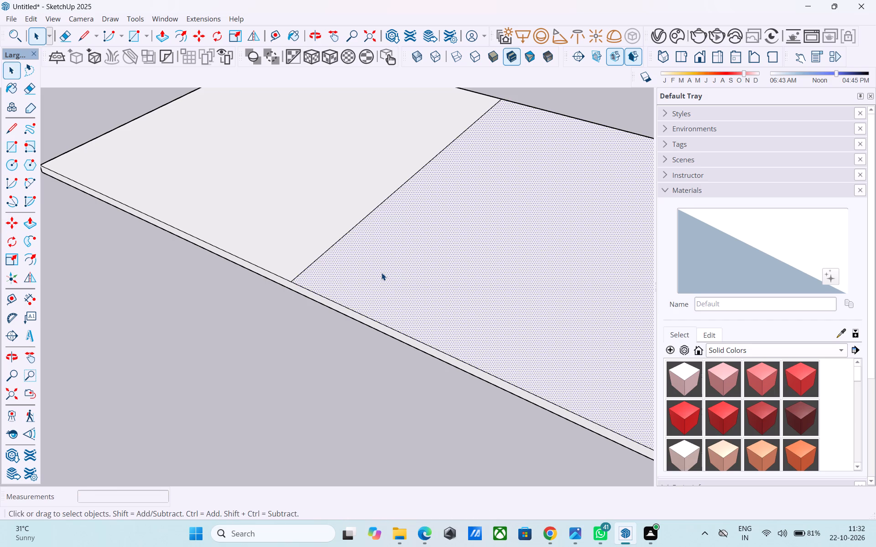
pyautogui.press('f')
pyautogui.click(381, 273)
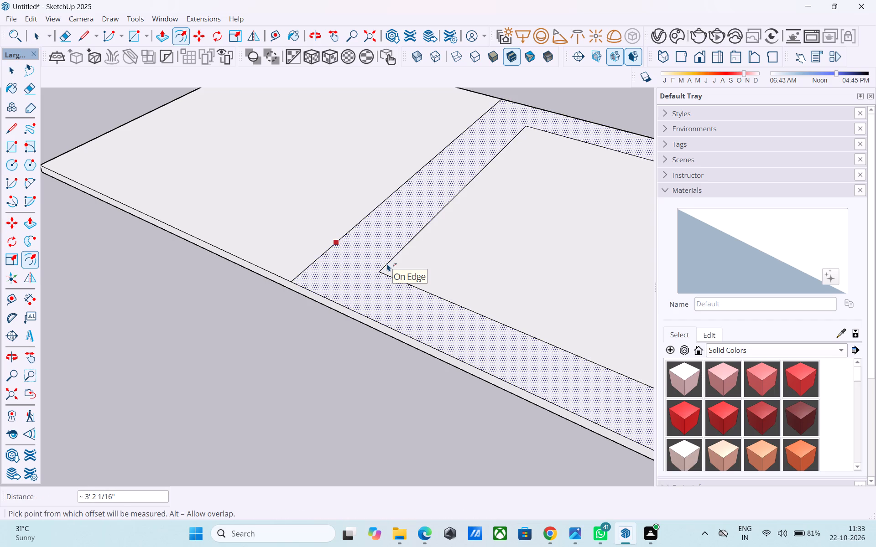
pyautogui.write('6"')
pyautogui.press('Return')
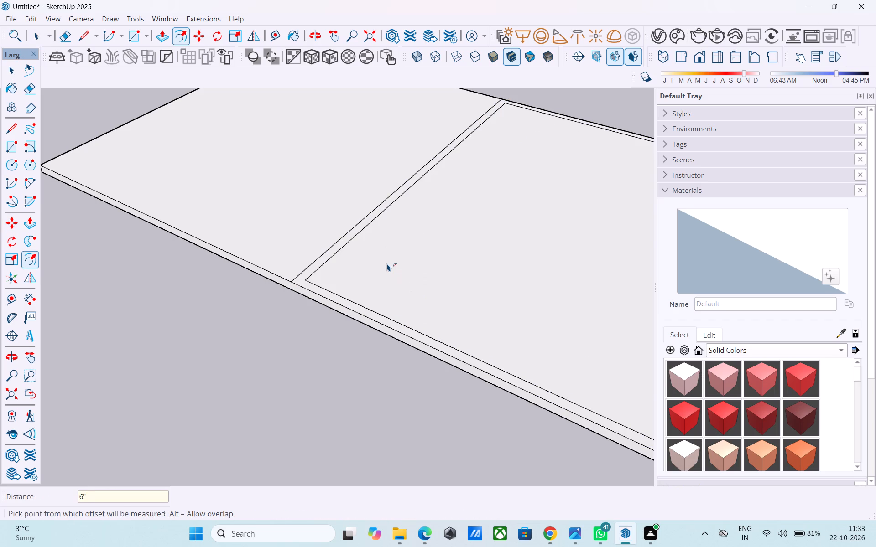
# Change the offset distance of the inner outline to 9".
pyautogui.write('9"')
pyautogui.press('Return')
pyautogui.press('space')
# Push/Pull the end face of the half without the offset outline inward to the dividing line, removing that half.
pyautogui.scroll(-11, 320, 219)
pyautogui.moveTo(444, 231); pyautogui.dragTo(709, 269, button='middle')
pyautogui.moveTo(294, 306); pyautogui.dragTo(427, 224, button='middle')
pyautogui.scroll(8, 188, 294)
pyautogui.click(205, 327)
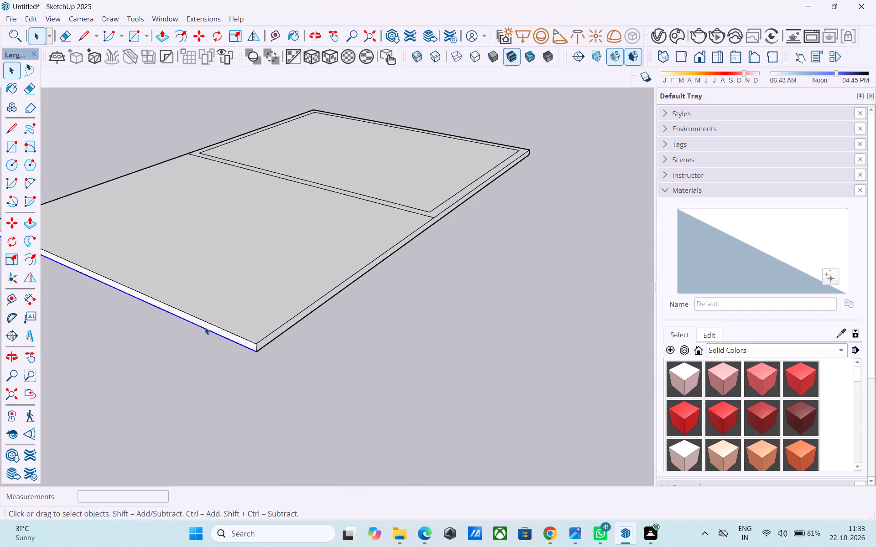
pyautogui.click(205, 326)
pyautogui.press('p')
pyautogui.click(205, 326)
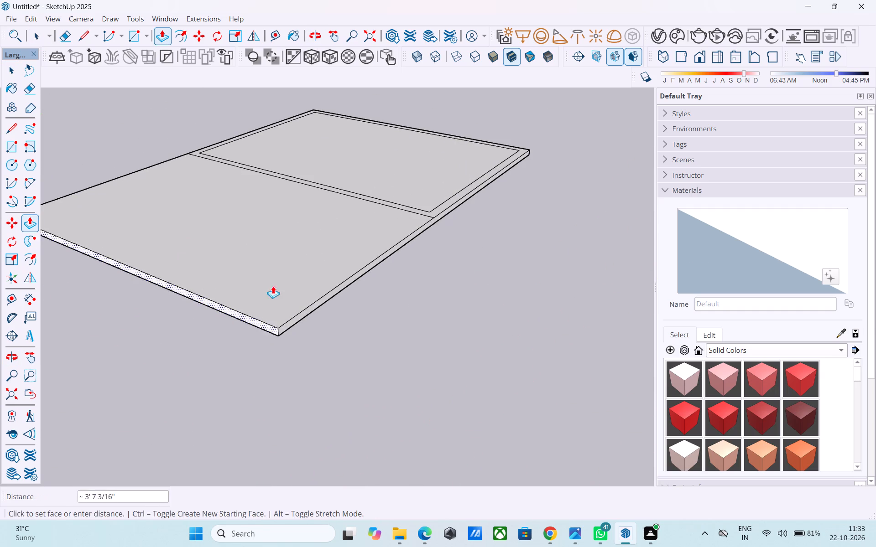
pyautogui.moveTo(395, 210); pyautogui.dragTo(128, 266, button='middle')
pyautogui.scroll(7, 317, 274)
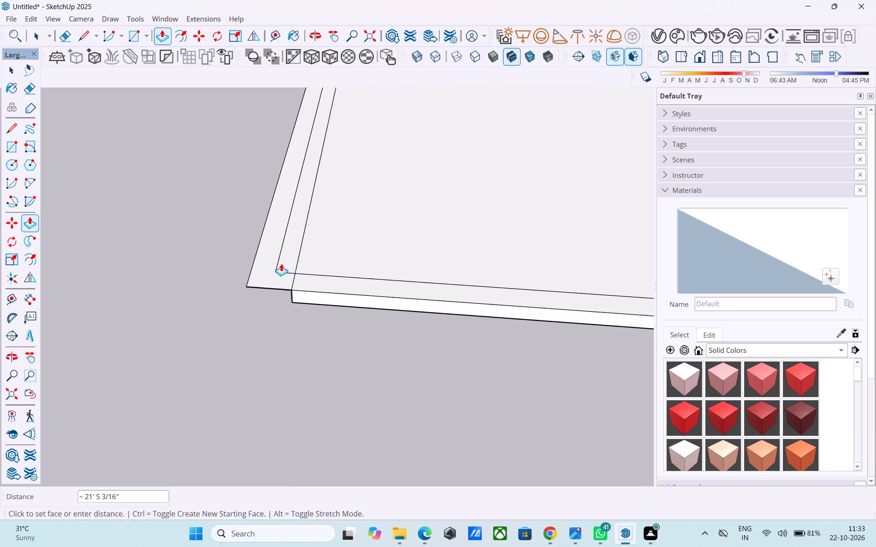
pyautogui.scroll(4, 281, 263)
pyautogui.click(247, 258)
pyautogui.press('space')
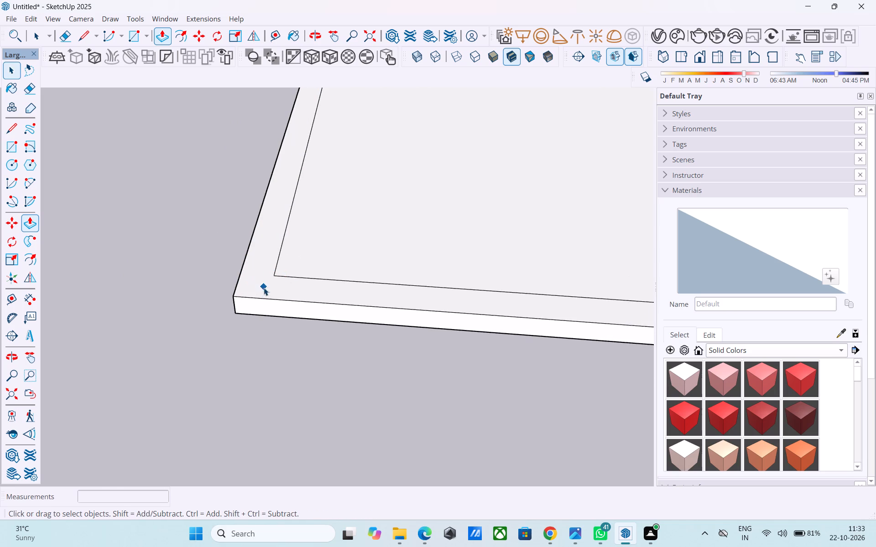
# Save the model in the Downloads folder as I PRO 65F.
pyautogui.scroll(-9, 264, 288)
pyautogui.hotkey('ctrl', 's')
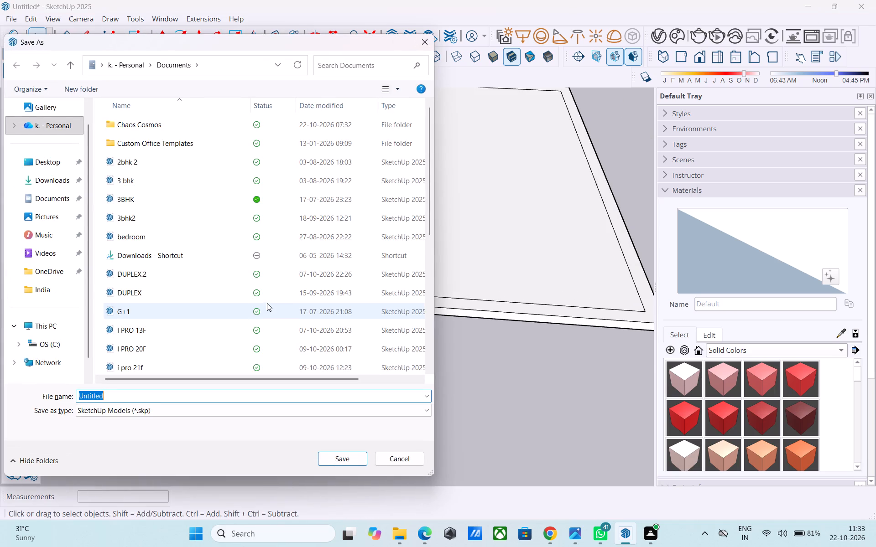
pyautogui.click(51, 182)
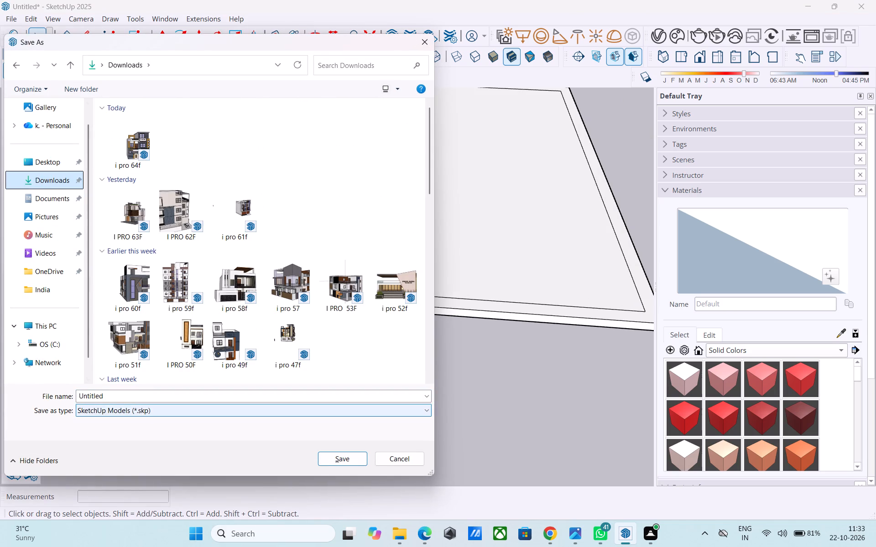
pyautogui.click(130, 391)
pyautogui.write('I PRO 65F')
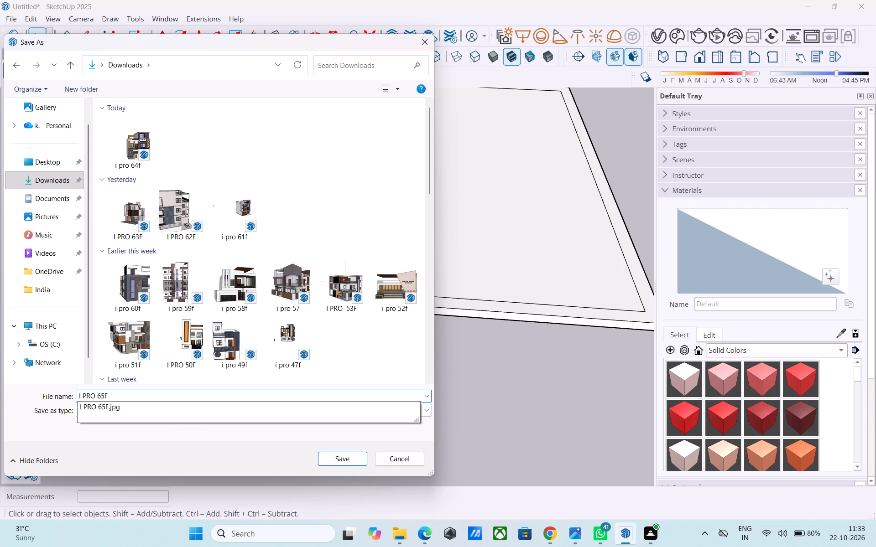
pyautogui.click(334, 456)
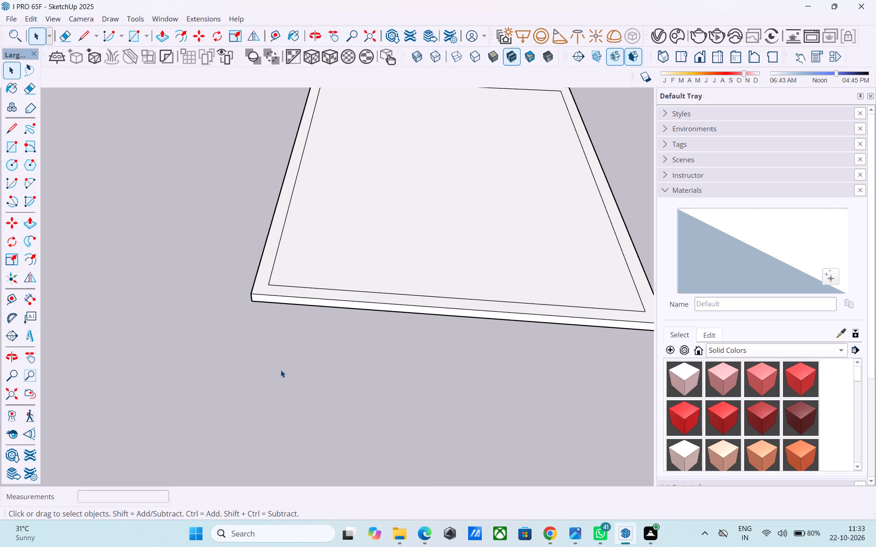
# Examine the shortened slab and its inner border outline from around and above.
pyautogui.scroll(-18, 261, 366)
pyautogui.moveTo(299, 376); pyautogui.dragTo(326, 293, button='middle')
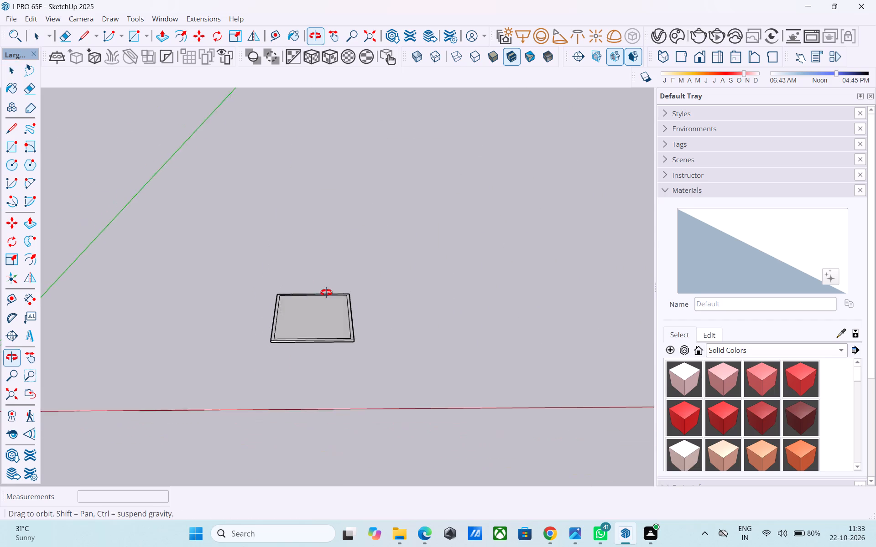
pyautogui.moveTo(326, 293); pyautogui.dragTo(322, 281, button='middle')
pyautogui.moveTo(441, 313); pyautogui.dragTo(86, 303, button='middle')
pyautogui.moveTo(476, 366); pyautogui.dragTo(176, 339, button='middle')
pyautogui.moveTo(302, 349); pyautogui.dragTo(555, 352, button='middle')
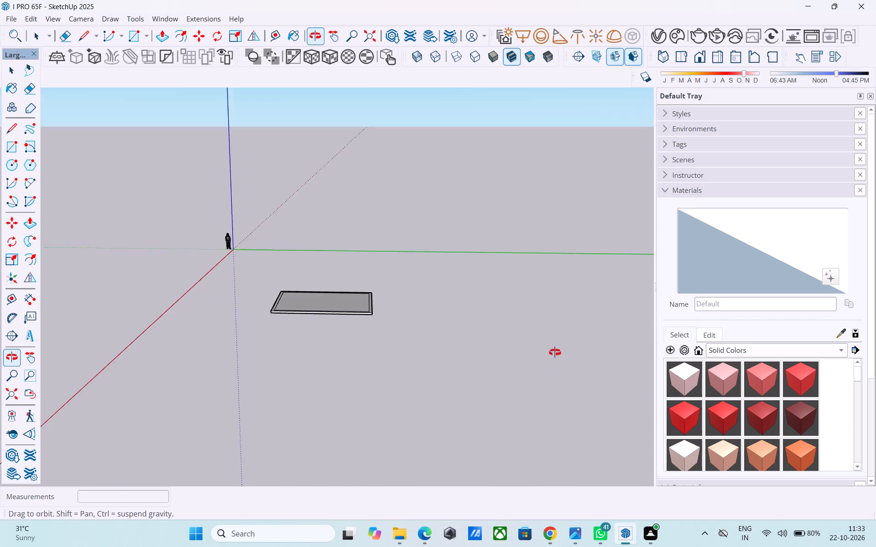
pyautogui.moveTo(555, 352); pyautogui.dragTo(558, 351, button='middle')
pyautogui.scroll(2, 353, 309)
pyautogui.scroll(-1, 353, 308)
pyautogui.scroll(2, 353, 307)
pyautogui.moveTo(346, 310); pyautogui.dragTo(353, 424, button='middle')
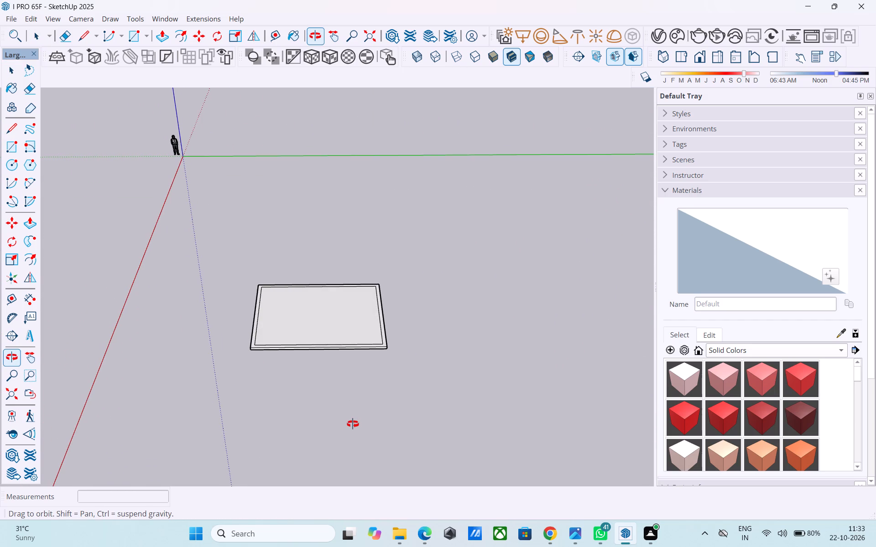
# Rotate the whole slab with its inner outline by 90 degrees on the ground plane.
pyautogui.moveTo(353, 424); pyautogui.dragTo(381, 500, button='middle')
pyautogui.moveTo(422, 421); pyautogui.dragTo(219, 241)
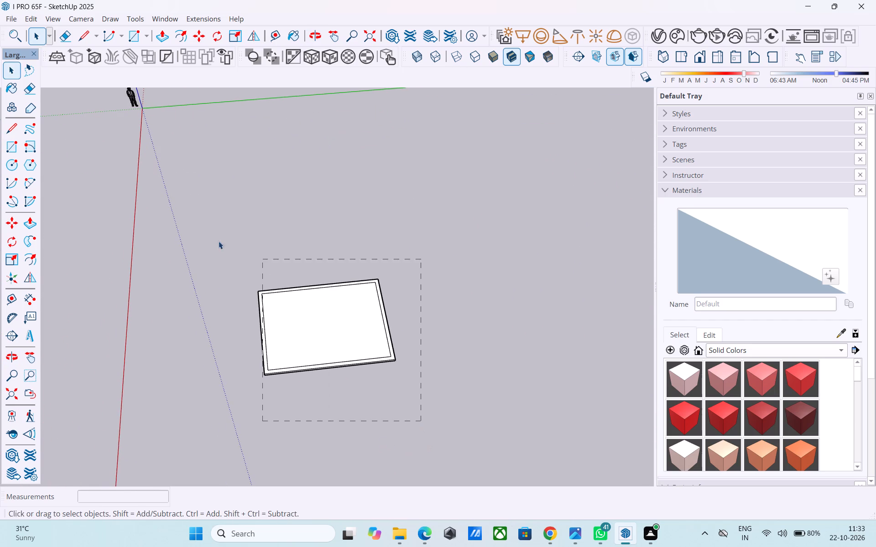
pyautogui.moveTo(219, 241); pyautogui.dragTo(204, 237)
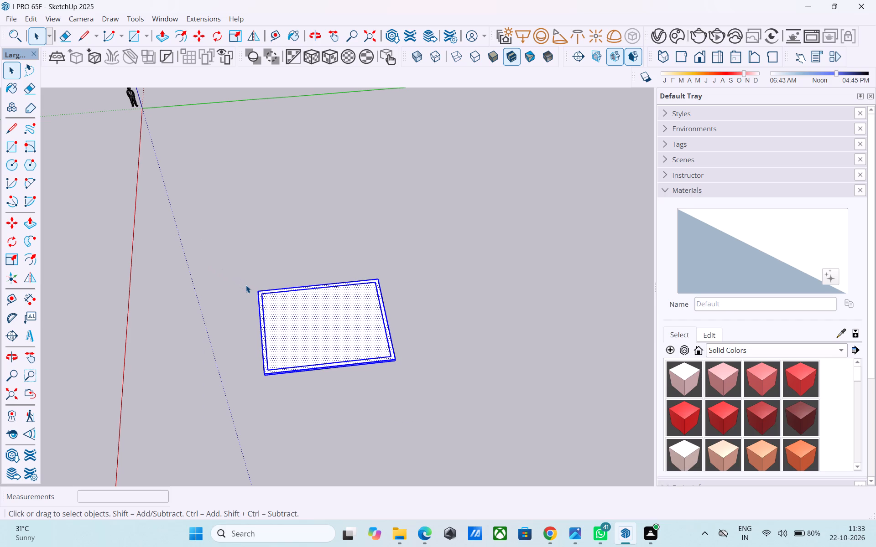
pyautogui.press('r')
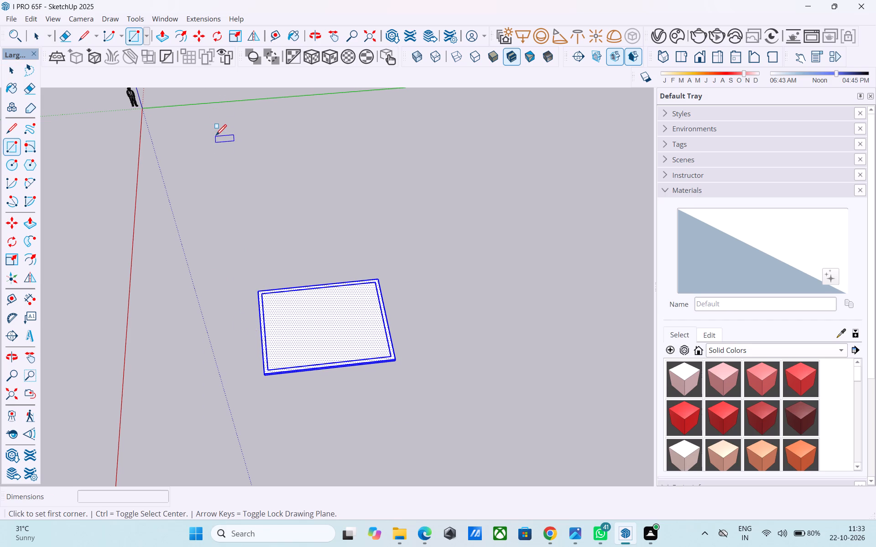
pyautogui.press('q')
pyautogui.scroll(-6, 248, 205)
pyautogui.scroll(2, 260, 310)
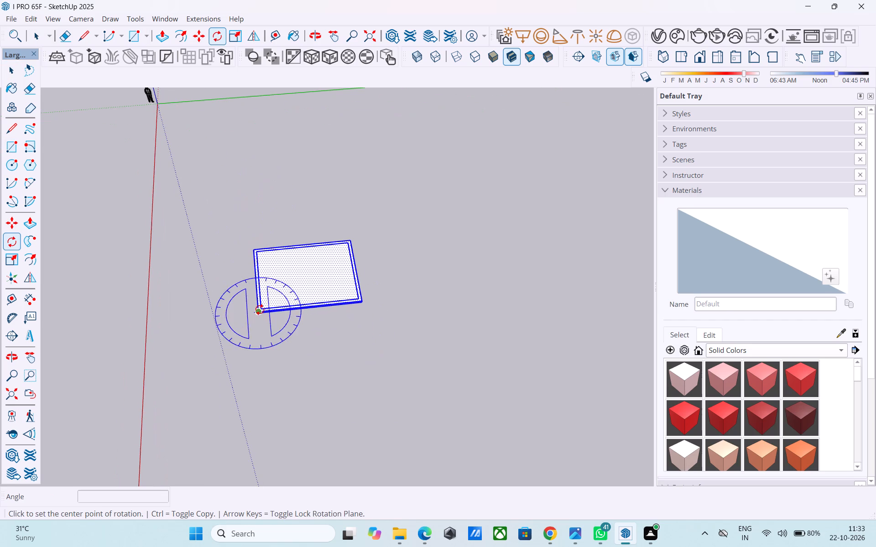
pyautogui.click(253, 345)
pyautogui.click(389, 330)
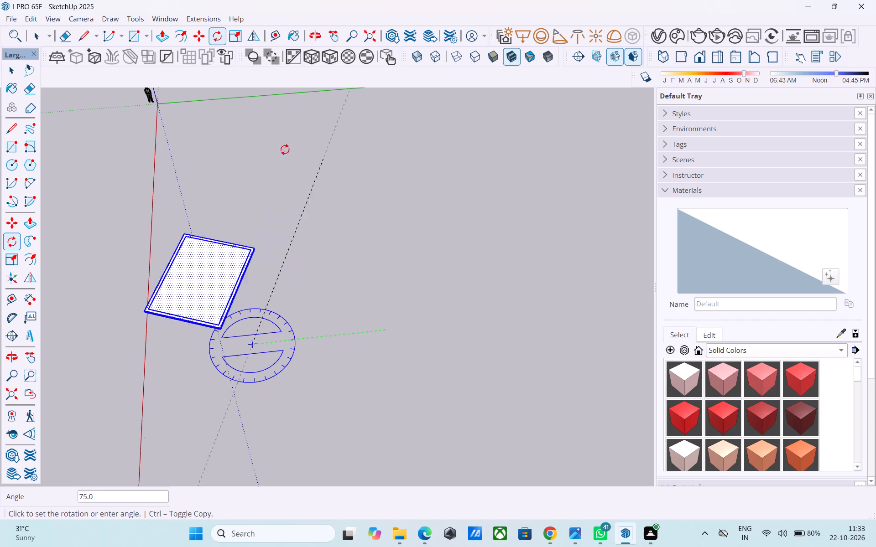
pyautogui.click(241, 149)
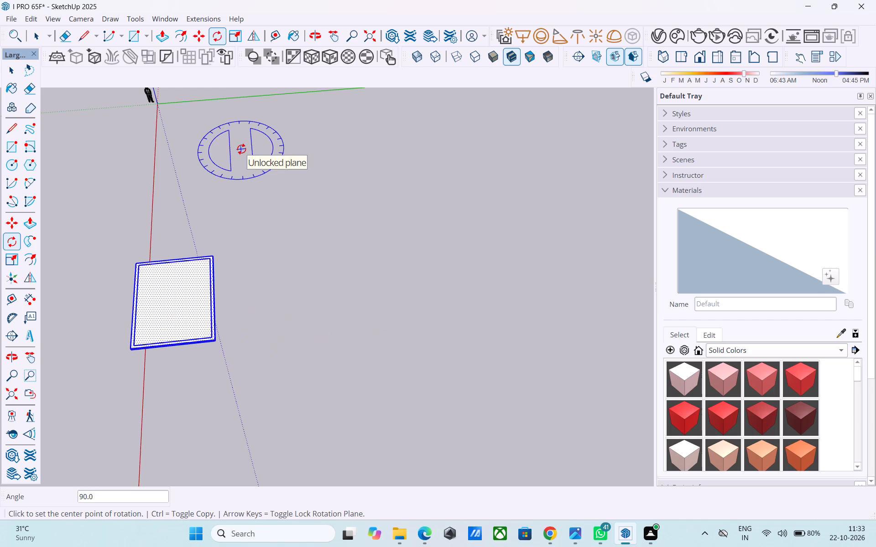
# Move the rotated slab about 44' away from the red axis and deselect it.
pyautogui.press('m')
pyautogui.click(266, 291)
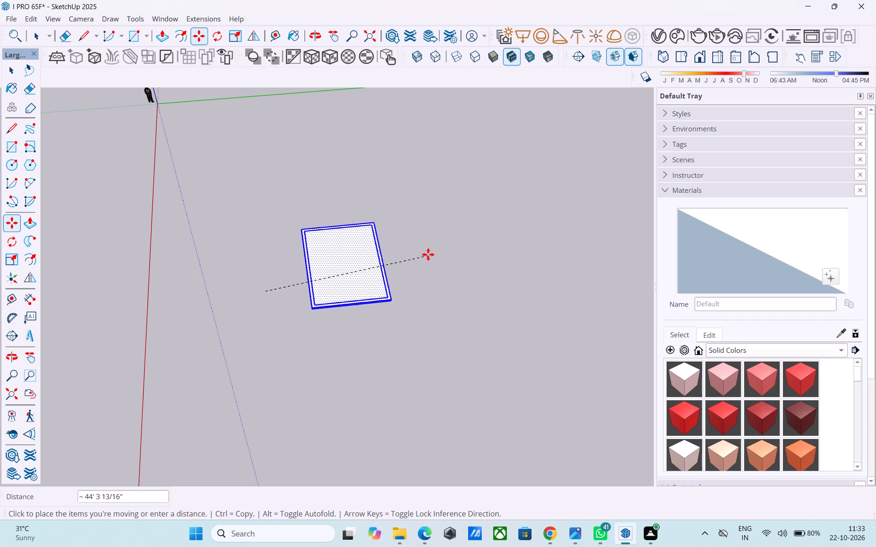
pyautogui.click(428, 254)
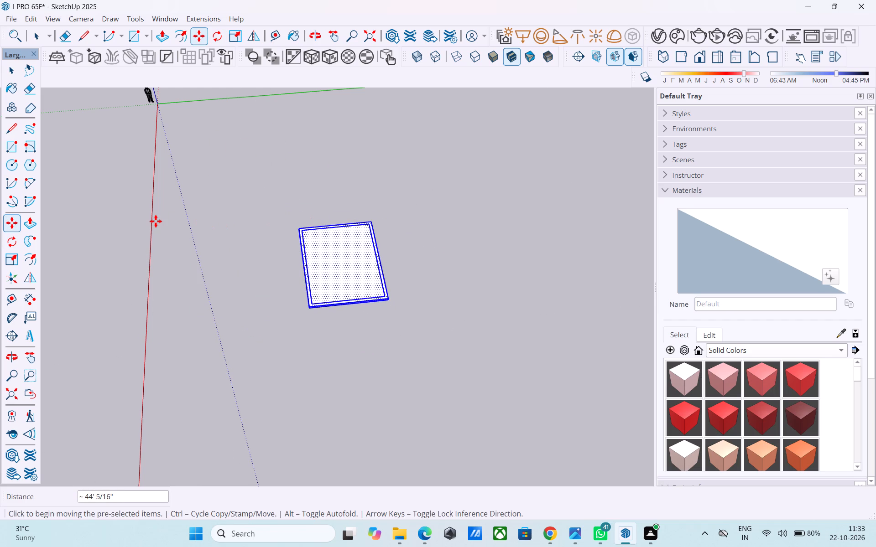
pyautogui.scroll(-1, 156, 221)
pyautogui.scroll(-2, 146, 279)
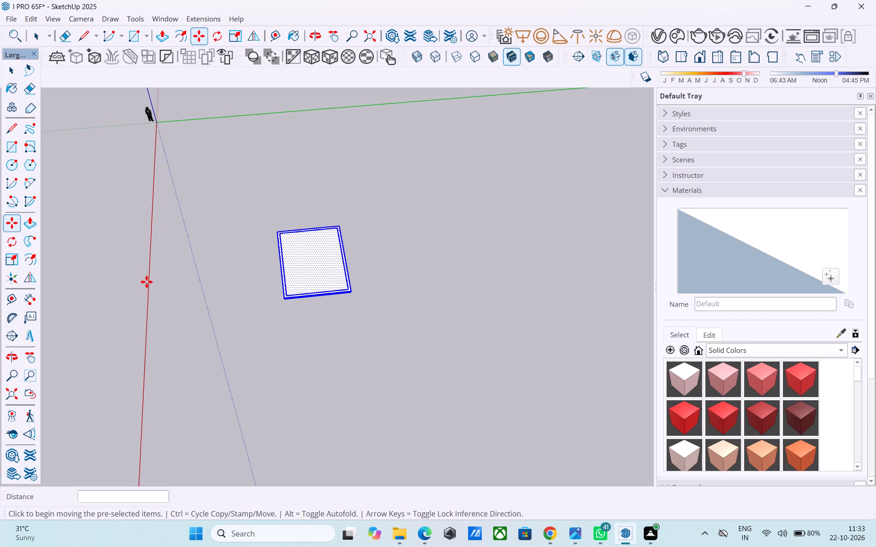
pyautogui.scroll(3, 297, 189)
pyautogui.press('space')
pyautogui.click(292, 186)
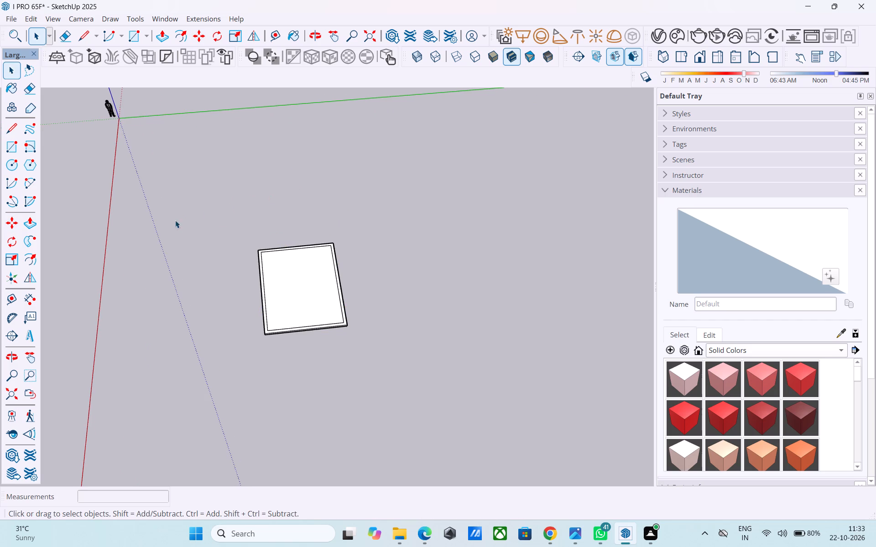
# Copy one side edge of the inner outline 9' 3" inward to the middle of the slab.
pyautogui.scroll(-2, 167, 222)
pyautogui.scroll(3, 167, 223)
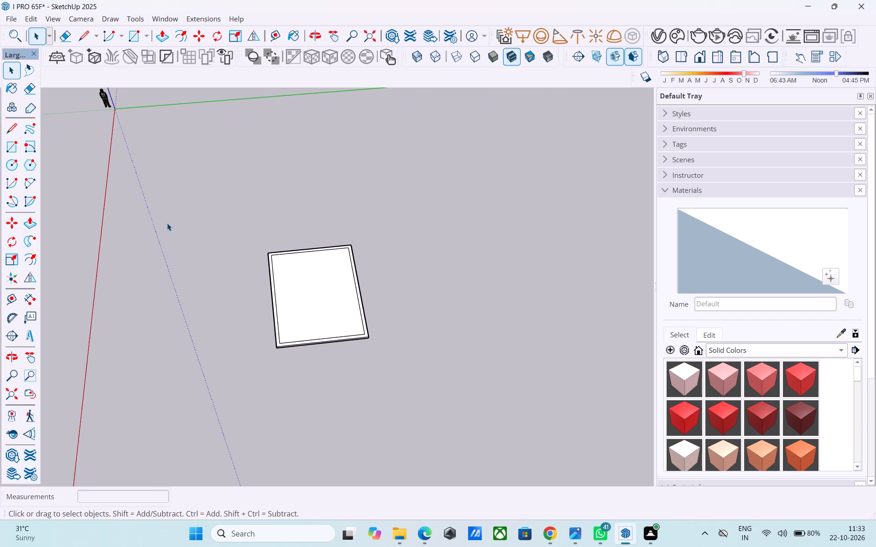
pyautogui.scroll(-1, 141, 232)
pyautogui.scroll(3, 341, 340)
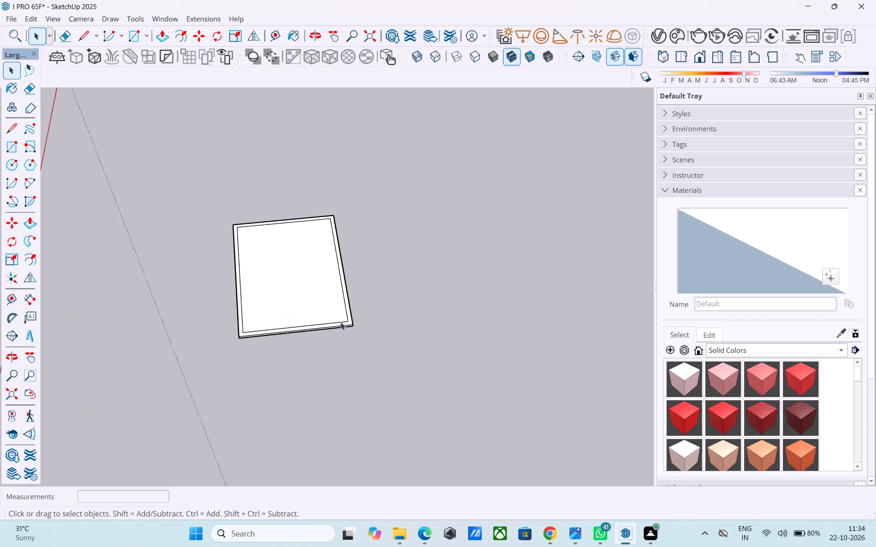
pyautogui.scroll(9, 340, 322)
pyautogui.click(354, 315)
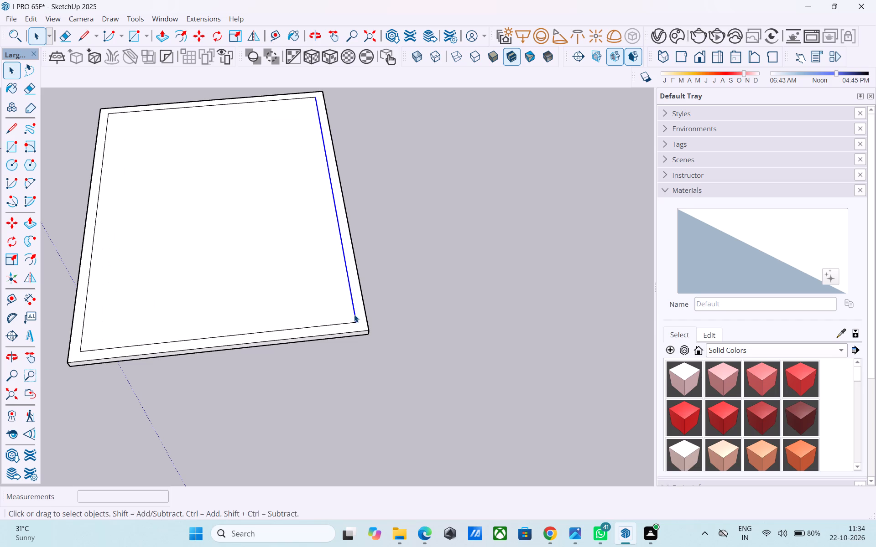
pyautogui.press('m')
pyautogui.click(355, 323)
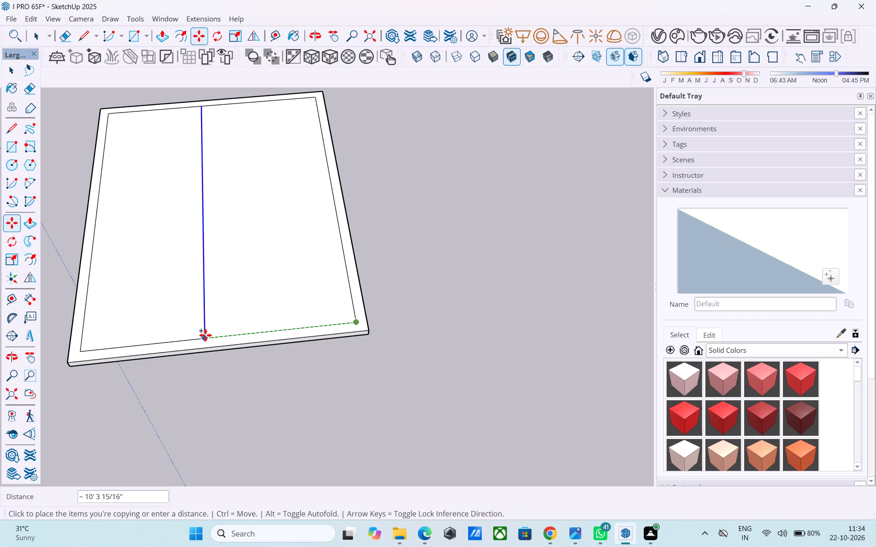
pyautogui.click(219, 337)
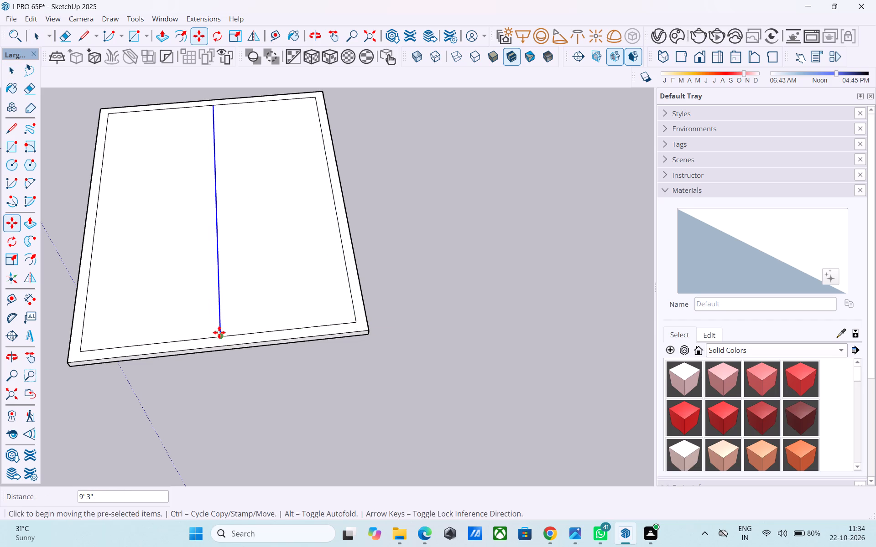
# Copy the middle line 6" back toward the original side edge to form a partition wall strip.
pyautogui.moveTo(221, 322); pyautogui.dragTo(253, 319, button='middle')
pyautogui.click(255, 334)
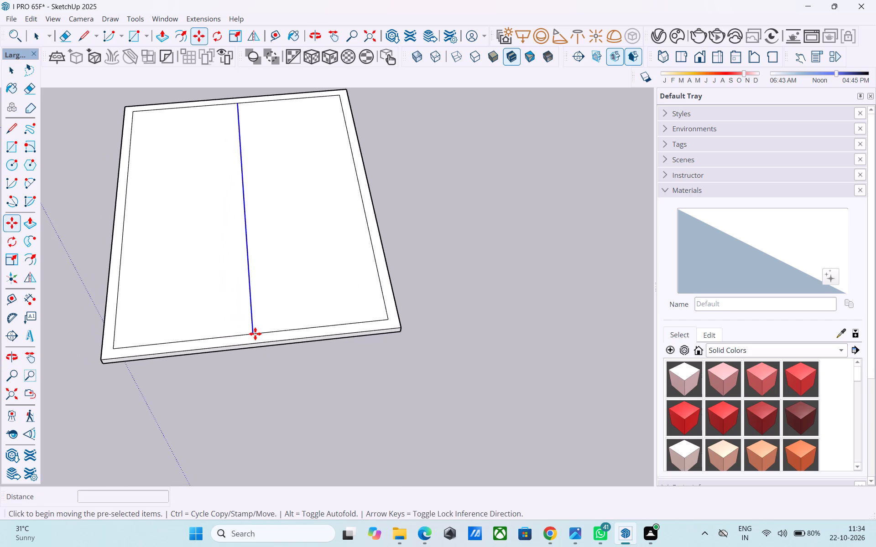
pyautogui.click(263, 334)
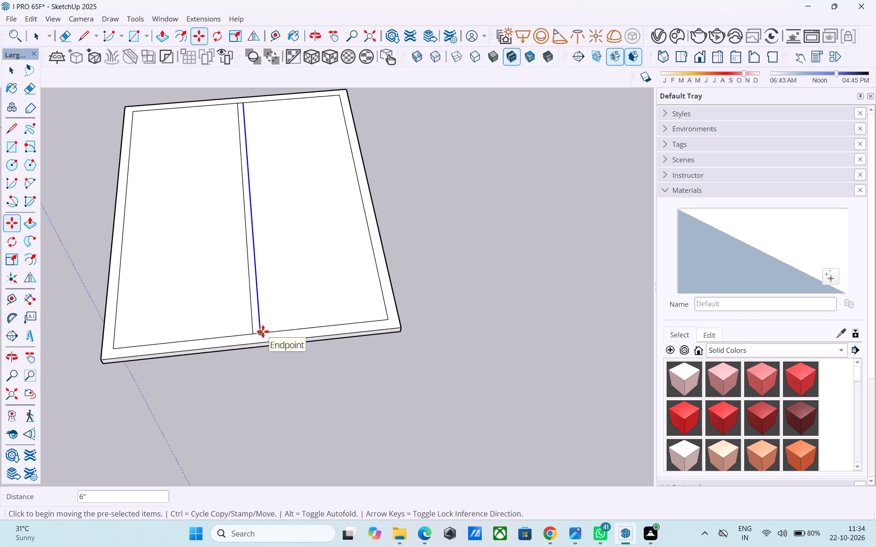
# Erase the short inner outline segment between the two partition lines at the near end.
pyautogui.scroll(-5, 269, 351)
pyautogui.moveTo(270, 356); pyautogui.dragTo(290, 348, button='middle')
pyautogui.scroll(9, 290, 348)
pyautogui.press('e')
pyautogui.scroll(3, 254, 342)
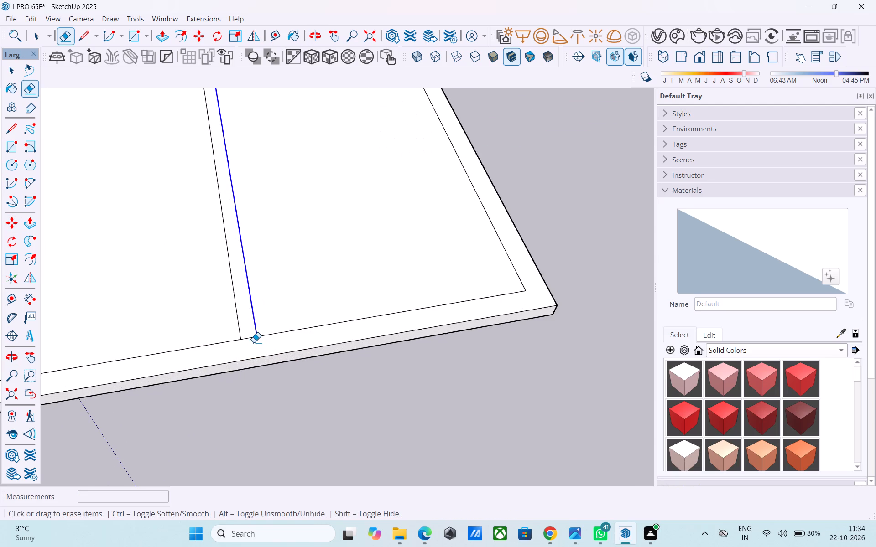
pyautogui.scroll(1, 254, 342)
pyautogui.click(249, 335)
pyautogui.moveTo(249, 335); pyautogui.dragTo(250, 341)
pyautogui.doubleClick(248, 335)
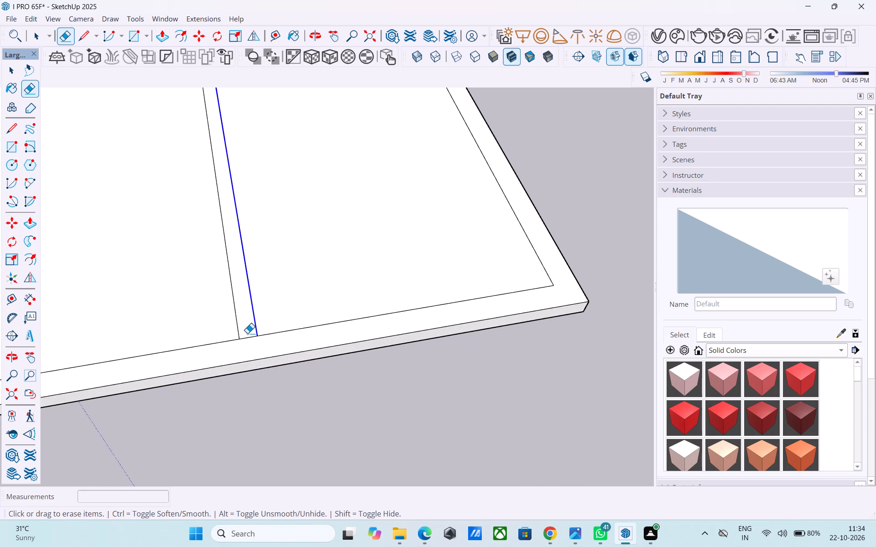
pyautogui.click(244, 339)
pyautogui.scroll(-6, 383, 316)
pyautogui.press('space')
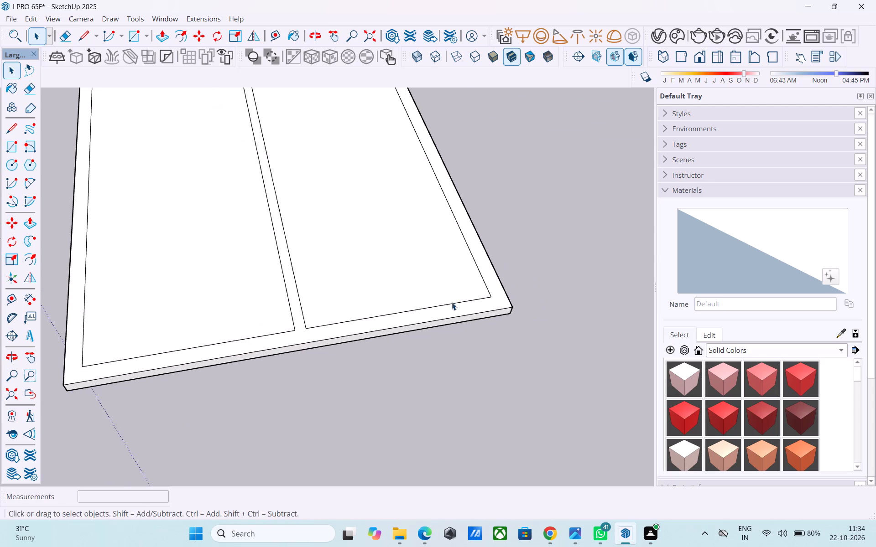
# Copy the near end edge of one room 6' inward as a cross line between outline and partition.
pyautogui.scroll(-5, 458, 304)
pyautogui.moveTo(252, 351); pyautogui.dragTo(311, 351, button='middle')
pyautogui.scroll(5, 264, 355)
pyautogui.click(261, 361)
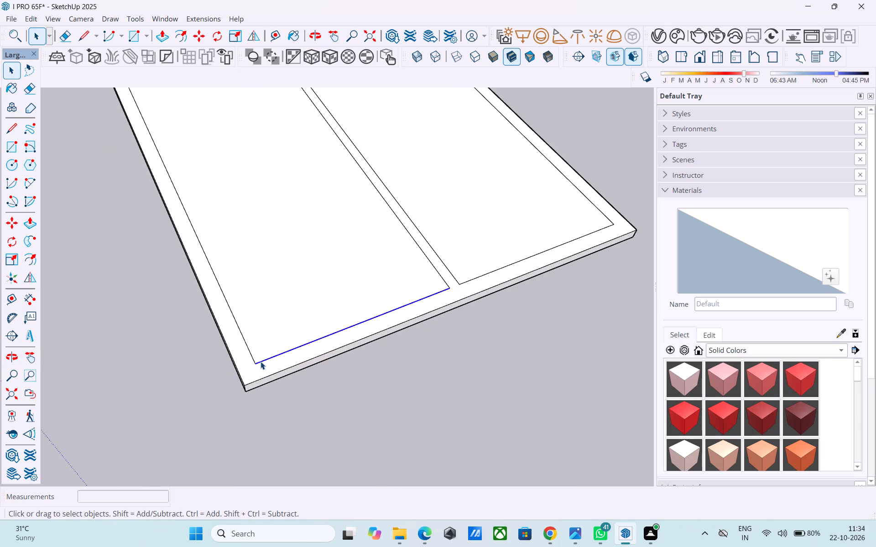
pyautogui.press('m')
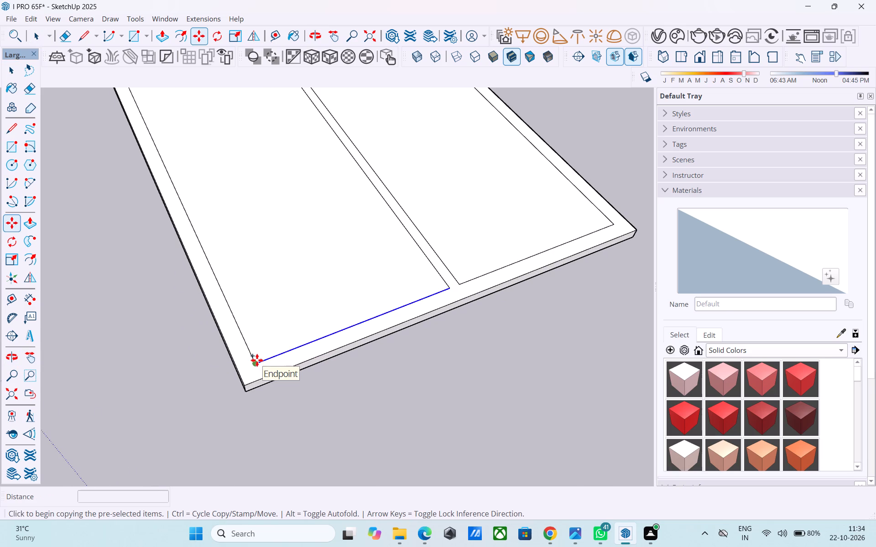
pyautogui.click(256, 365)
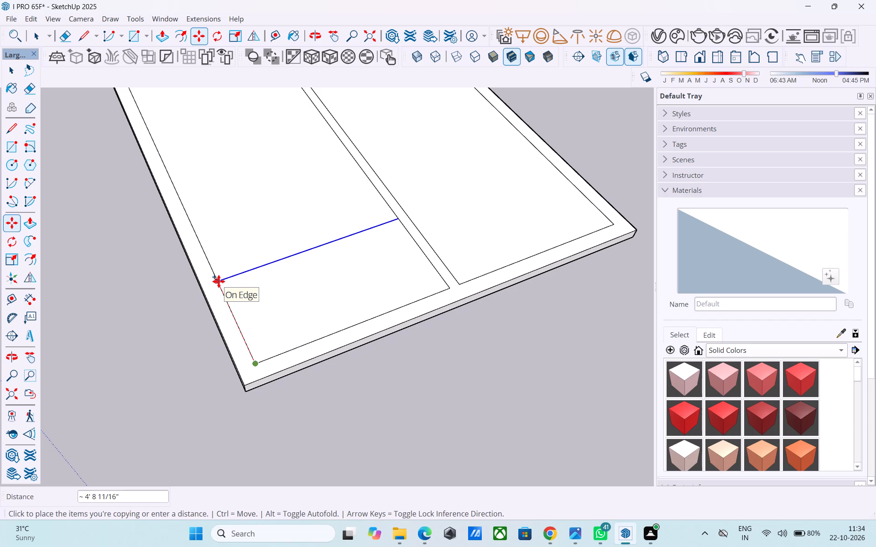
pyautogui.write("6'")
pyautogui.press('Return')
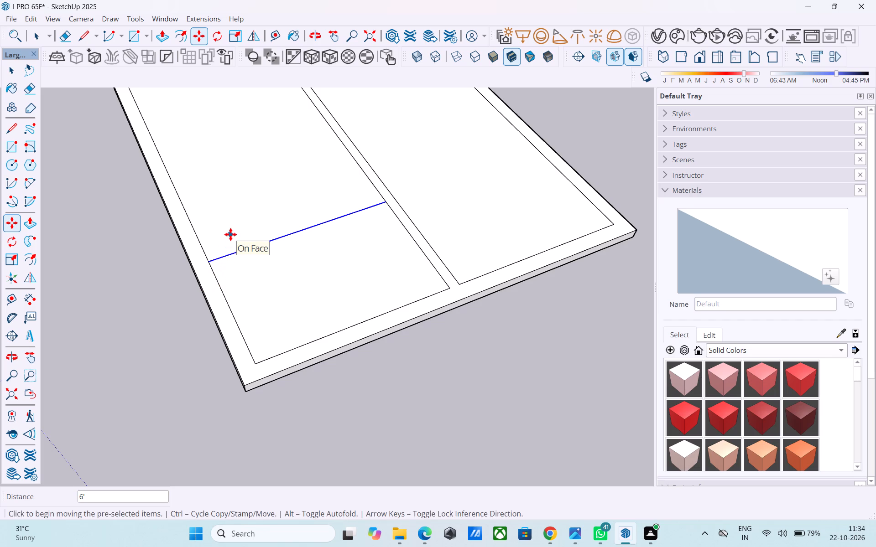
# Copy the cross line 2' farther inward and erase the original line 6' from the end edge.
pyautogui.scroll(-5, 219, 241)
pyautogui.scroll(6, 210, 254)
pyautogui.scroll(-6, 210, 254)
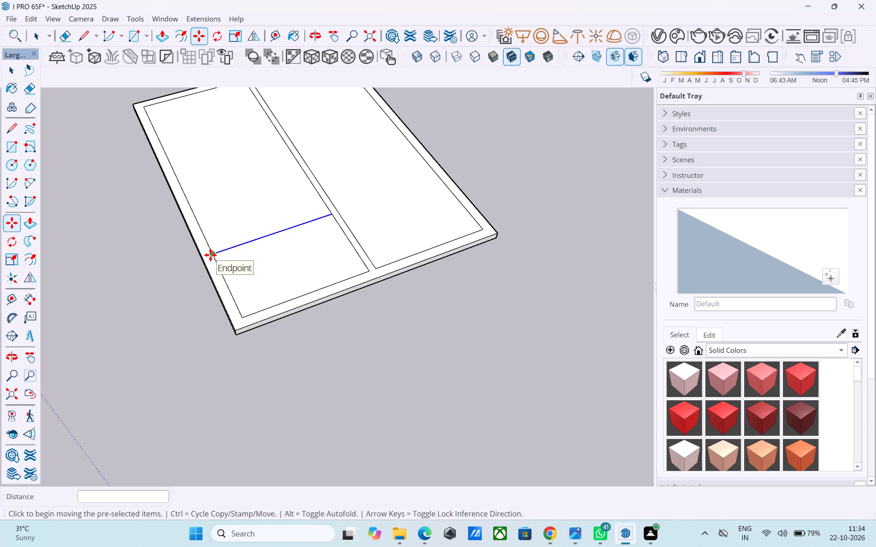
pyautogui.scroll(2, 210, 255)
pyautogui.click(210, 255)
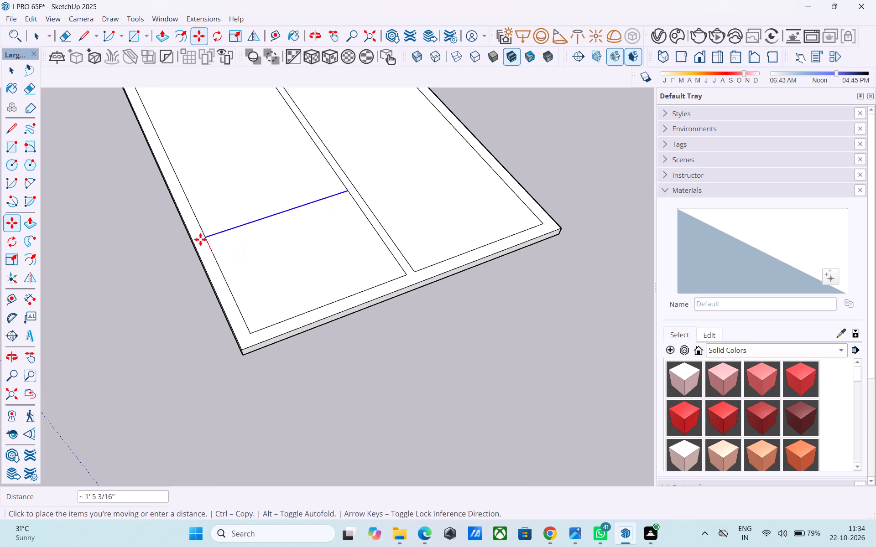
pyautogui.write("2'")
pyautogui.press('Return')
pyautogui.press('e')
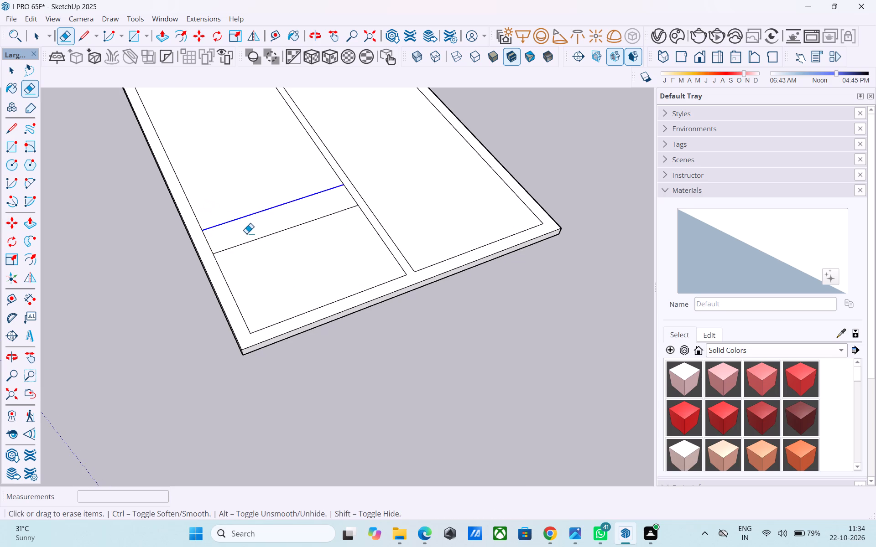
pyautogui.moveTo(246, 233); pyautogui.dragTo(252, 243)
pyautogui.scroll(-4, 188, 341)
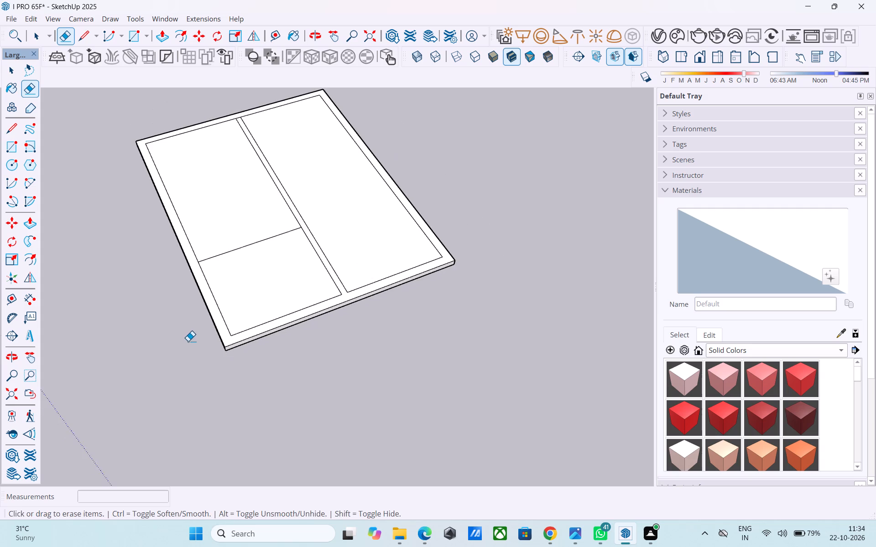
# Draw a 9" line extending the partition line on the divided room's side across the border to the slab's outer edge.
pyautogui.moveTo(180, 341); pyautogui.dragTo(156, 354, button='middle')
pyautogui.scroll(-5, 116, 360)
pyautogui.scroll(4, 265, 325)
pyautogui.press('l')
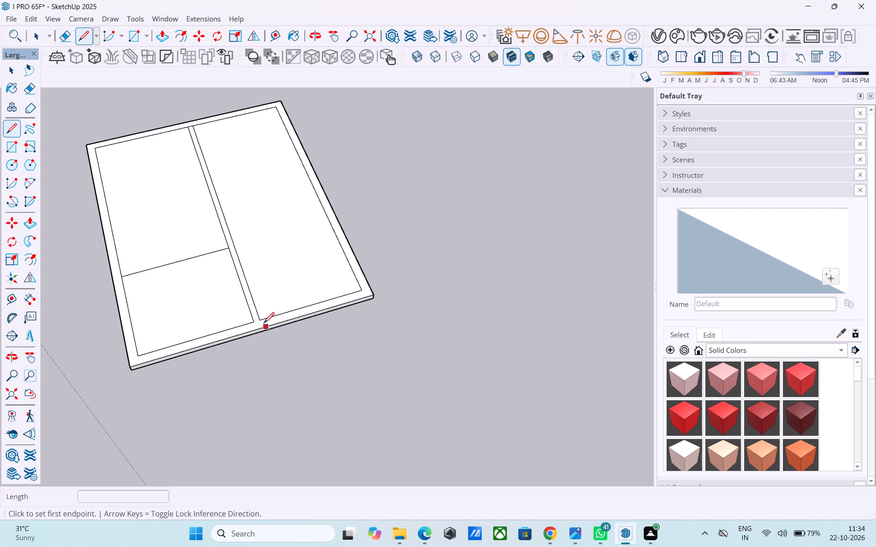
pyautogui.scroll(5, 264, 324)
pyautogui.click(247, 319)
pyautogui.click(252, 331)
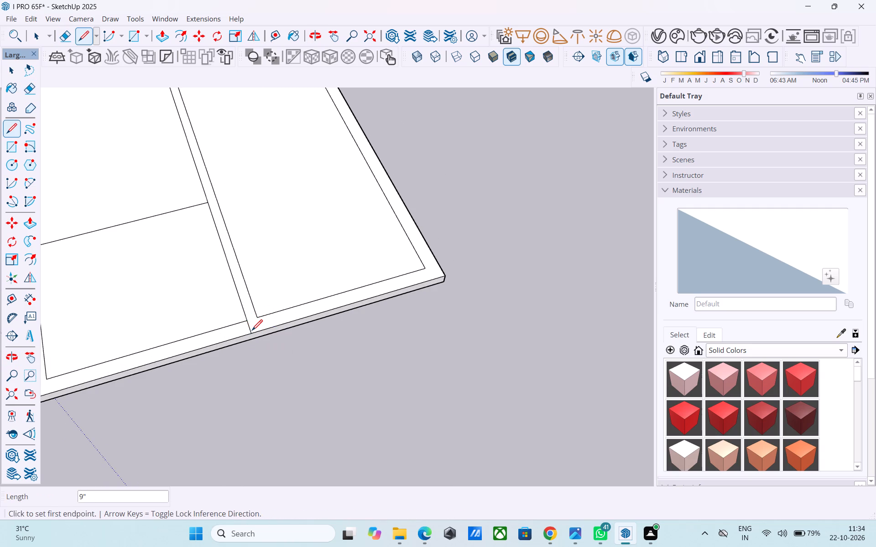
pyautogui.press('space')
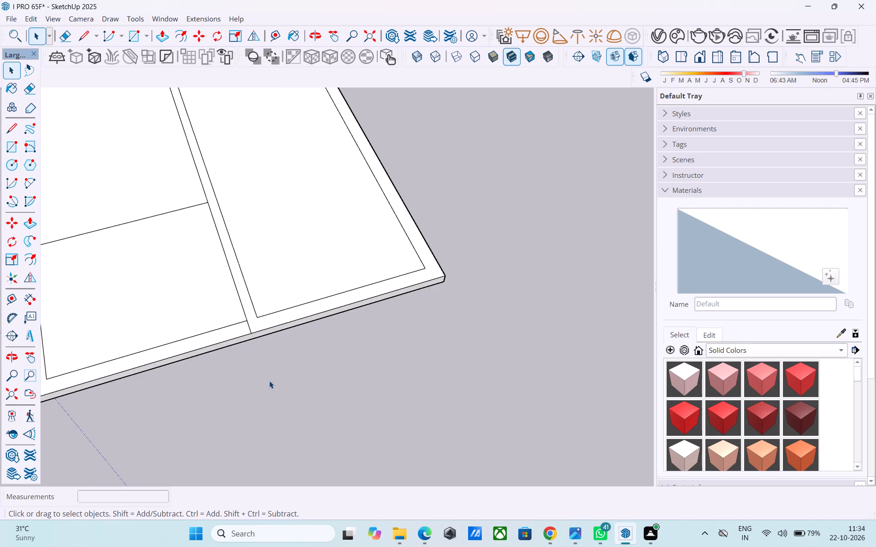
# Trace the cross line and the partition edge out to the end edge with the Line tool to check their lengths.
pyautogui.scroll(-5, 270, 383)
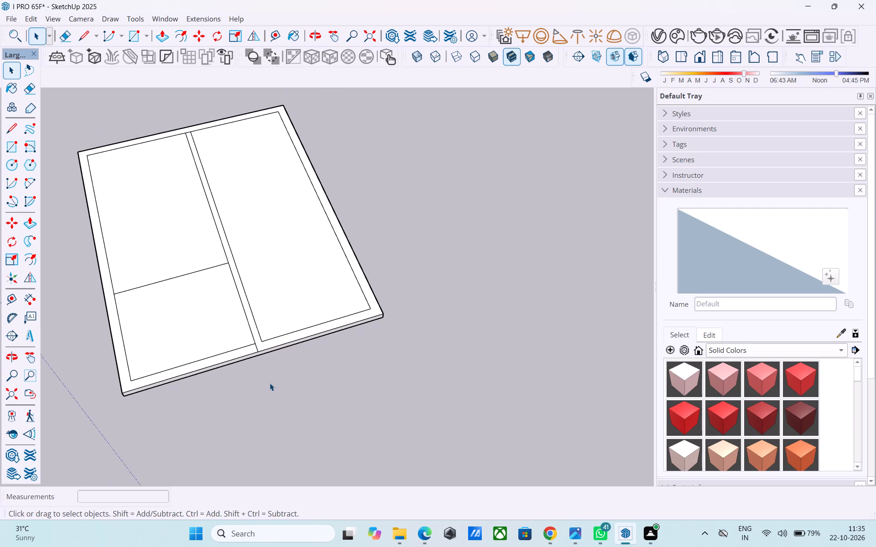
pyautogui.scroll(-5, 270, 383)
pyautogui.moveTo(310, 361); pyautogui.dragTo(587, 288, button='middle')
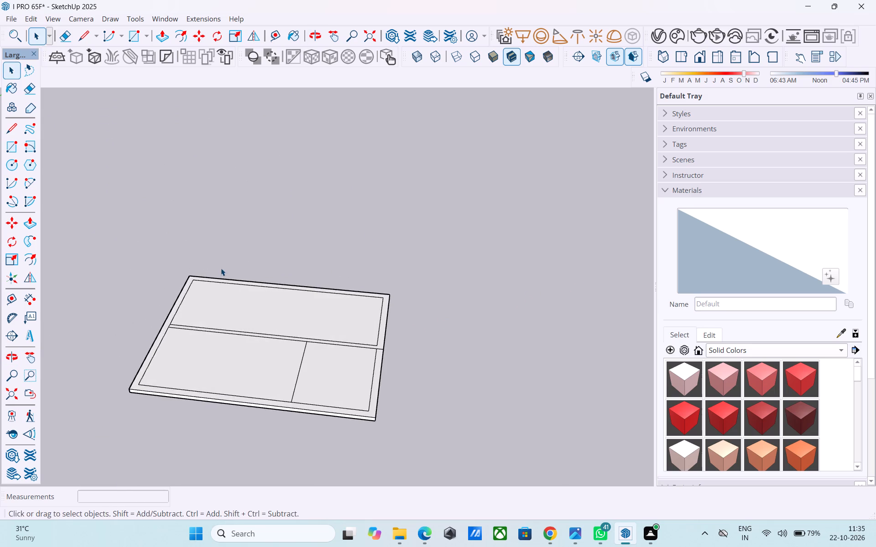
pyautogui.scroll(-4, 221, 268)
pyautogui.moveTo(230, 279); pyautogui.dragTo(232, 354, button='middle')
pyautogui.scroll(6, 287, 375)
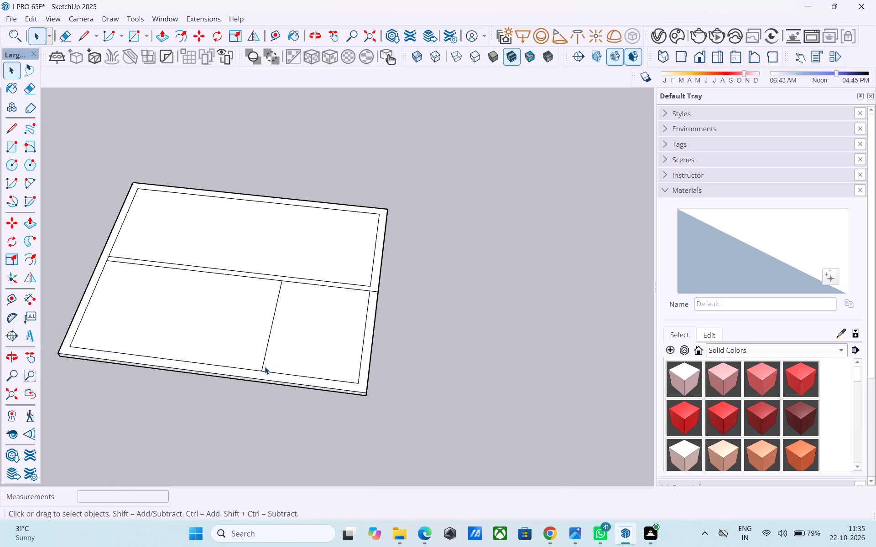
pyautogui.press('l')
pyautogui.scroll(1, 265, 366)
pyautogui.click(265, 366)
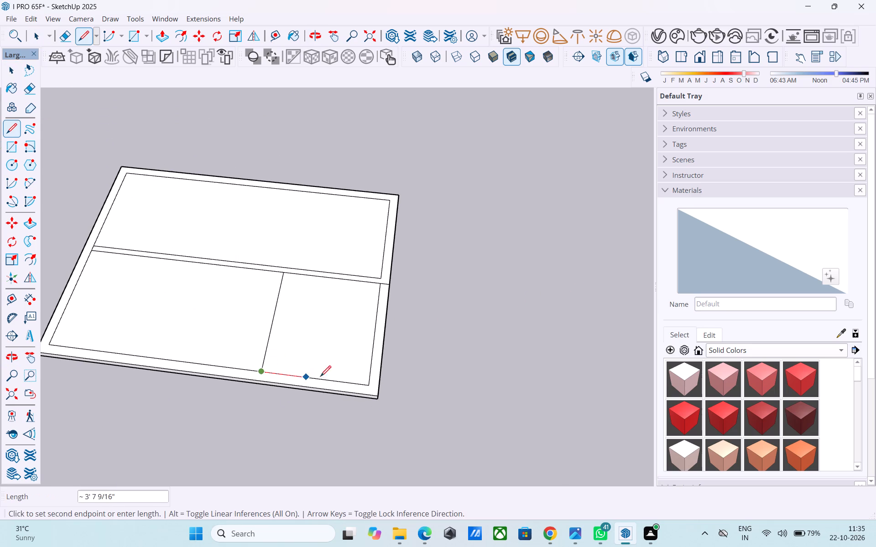
pyautogui.click(283, 274)
pyautogui.click(282, 273)
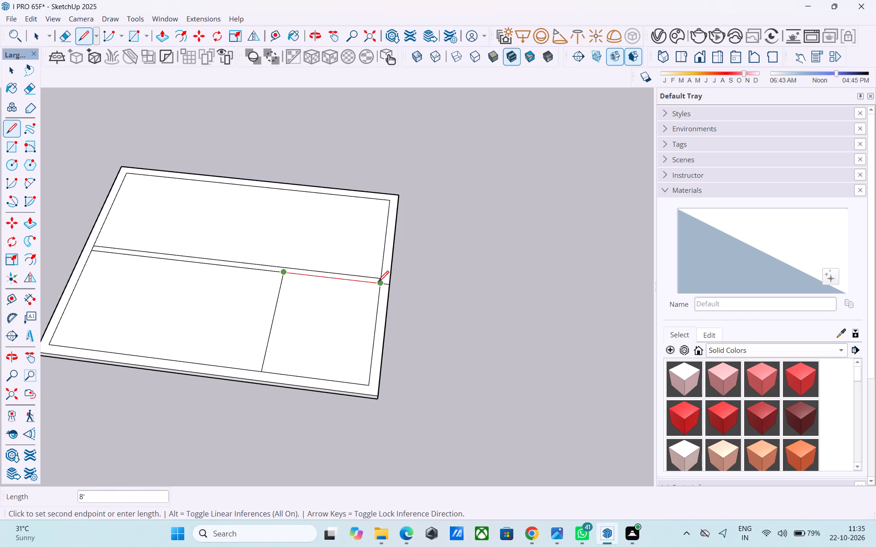
pyautogui.press('space')
# Copy the cross line 6" along the outline, away from the near end edge, to give the cross wall its thickness.
pyautogui.moveTo(378, 283); pyautogui.dragTo(135, 285, button='middle')
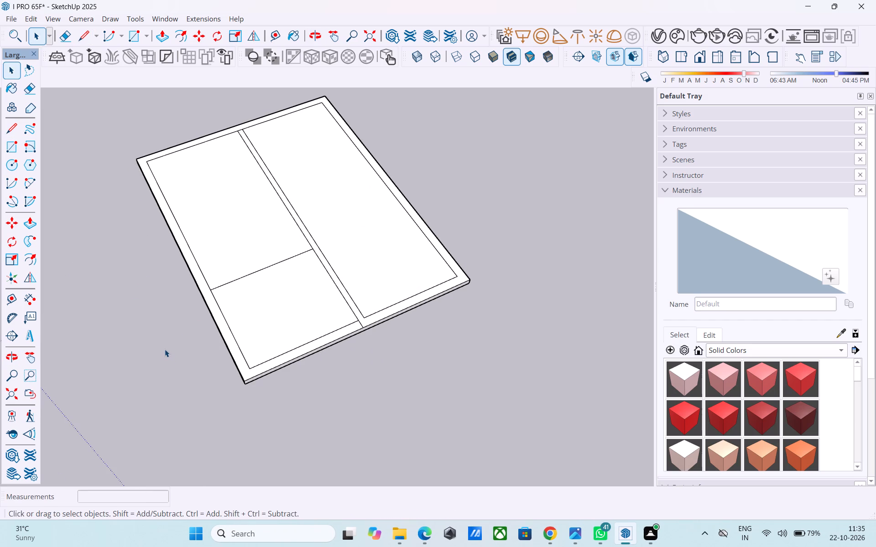
pyautogui.moveTo(159, 341); pyautogui.dragTo(138, 327, button='middle')
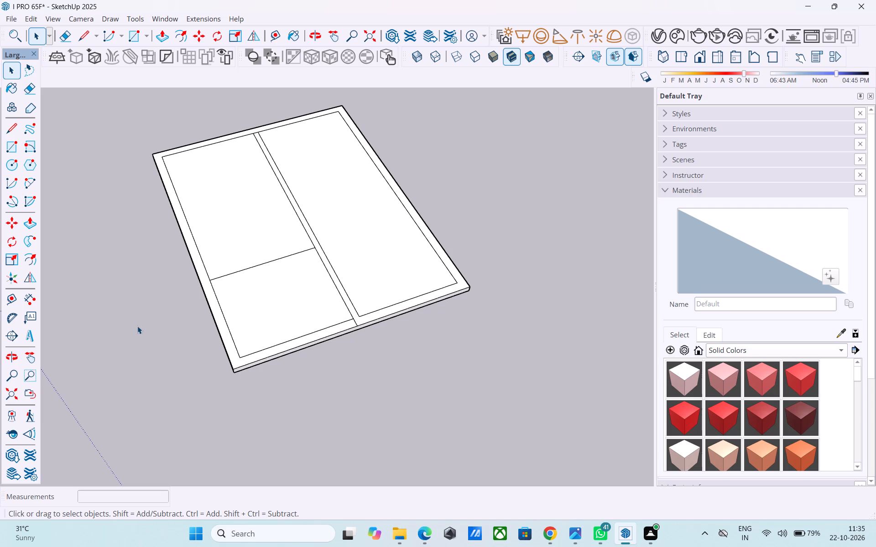
pyautogui.scroll(-3, 124, 370)
pyautogui.moveTo(119, 373); pyautogui.dragTo(89, 354, button='middle')
pyautogui.moveTo(122, 346); pyautogui.dragTo(93, 323, button='middle')
pyautogui.scroll(4, 112, 325)
pyautogui.scroll(2, 190, 233)
pyautogui.scroll(3, 254, 247)
pyautogui.click(258, 251)
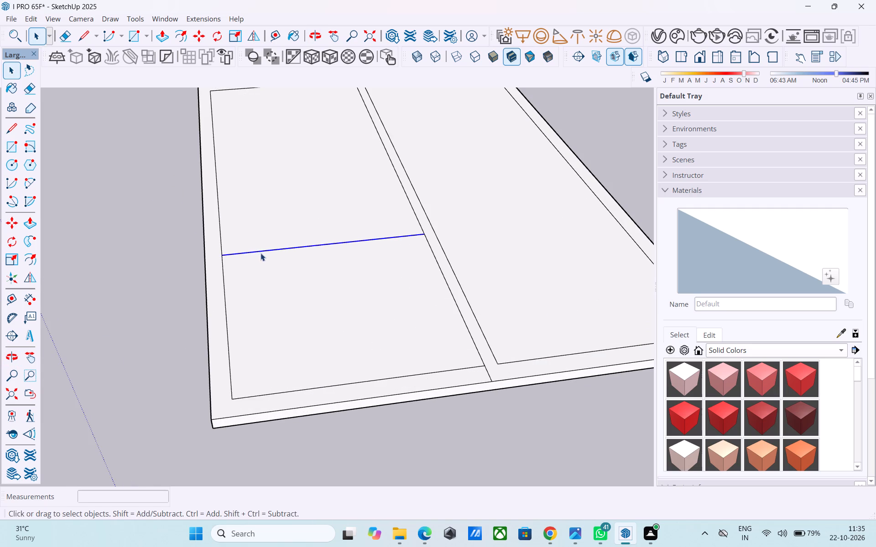
pyautogui.press('m')
pyautogui.click(223, 258)
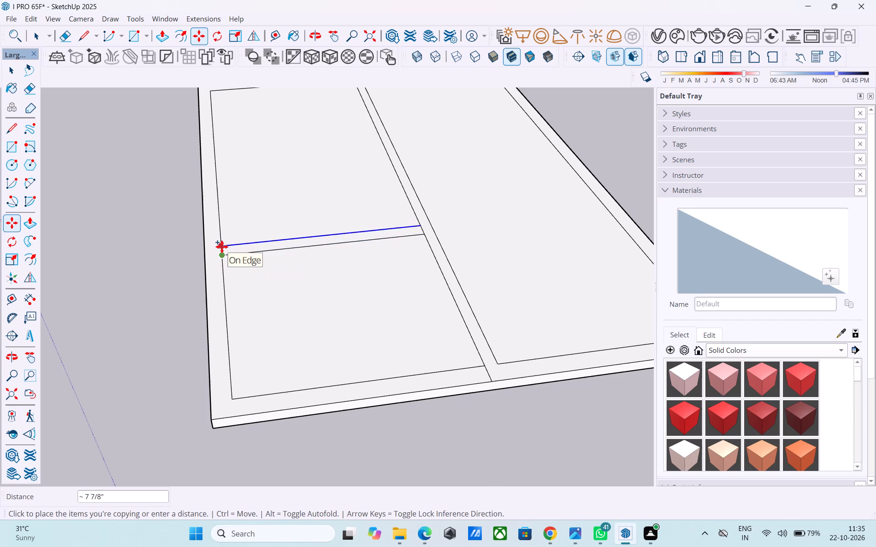
pyautogui.scroll(4, 222, 247)
pyautogui.write('6"')
pyautogui.press('Return')
# Erase the short inner outline segment between the two cross lines at the border.
pyautogui.press('e')
pyautogui.scroll(3, 225, 251)
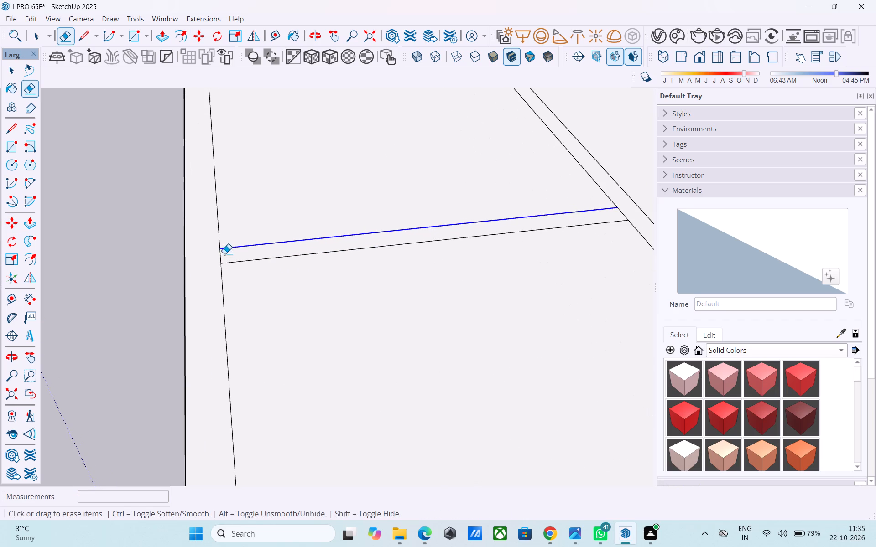
pyautogui.moveTo(224, 254); pyautogui.dragTo(218, 255)
pyautogui.scroll(-11, 220, 293)
pyautogui.scroll(-3, 175, 388)
pyautogui.moveTo(175, 388); pyautogui.dragTo(233, 371, button='middle')
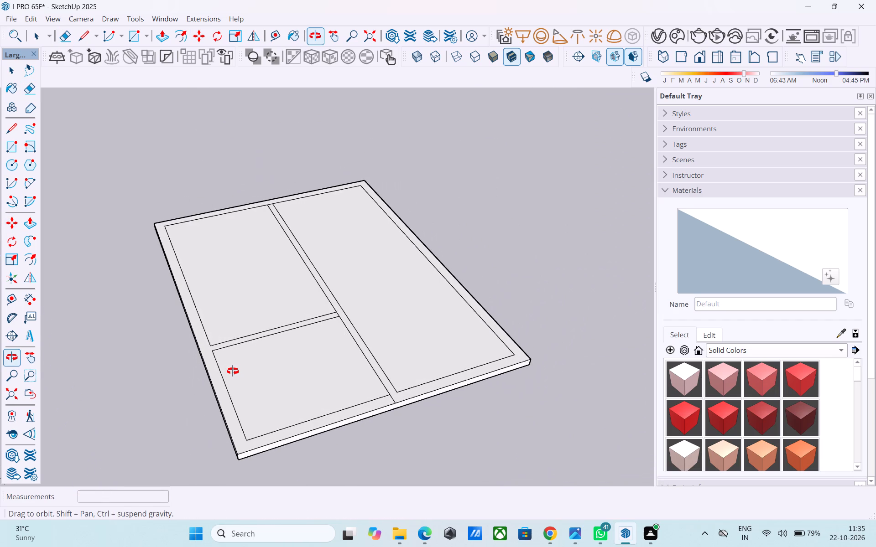
pyautogui.moveTo(233, 371); pyautogui.dragTo(274, 372, button='middle')
pyautogui.press('space')
# Draw a 9" line extending the cross line nearer the end edge across the border to the slab's outer edge.
pyautogui.scroll(4, 226, 364)
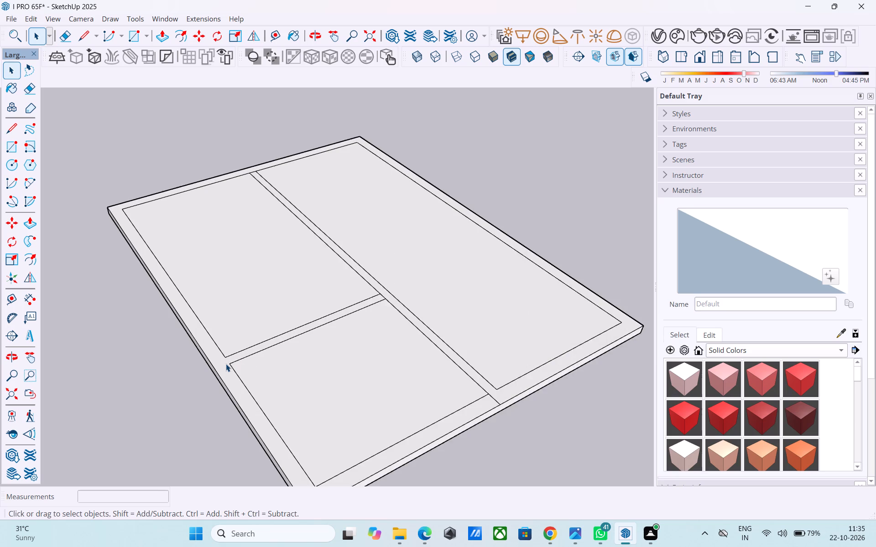
pyautogui.scroll(1, 226, 364)
pyautogui.press('l')
pyautogui.scroll(3, 226, 364)
pyautogui.click(229, 364)
pyautogui.click(209, 374)
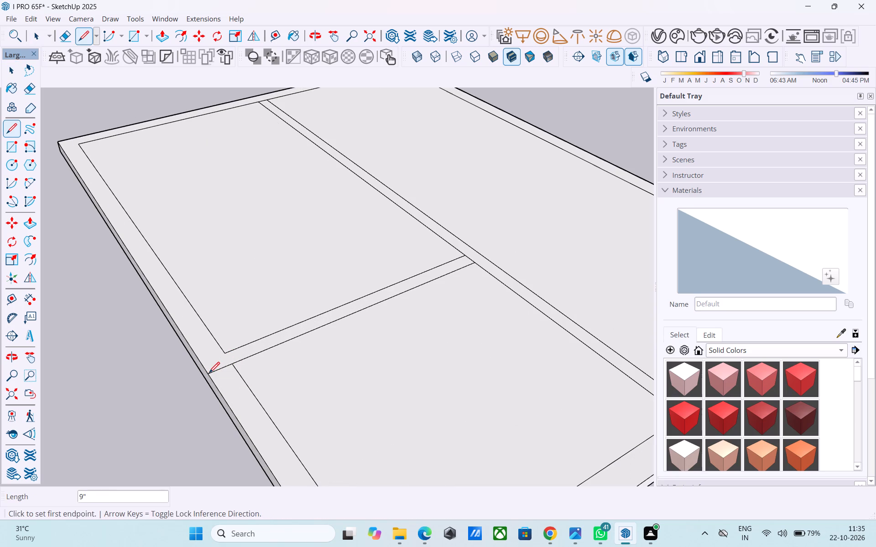
pyautogui.press('space')
# Push/Pull the connected border and partition wall face up 10', leaving the near corner area's border flat.
pyautogui.scroll(-5, 207, 375)
pyautogui.moveTo(204, 380); pyautogui.dragTo(180, 364, button='middle')
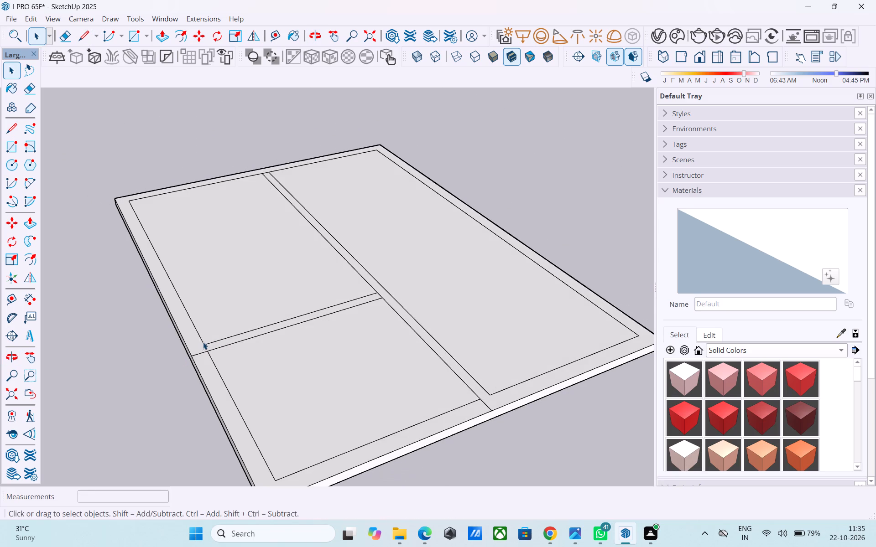
pyautogui.scroll(-7, 203, 342)
pyautogui.moveTo(241, 359); pyautogui.dragTo(188, 338, button='middle')
pyautogui.scroll(6, 338, 376)
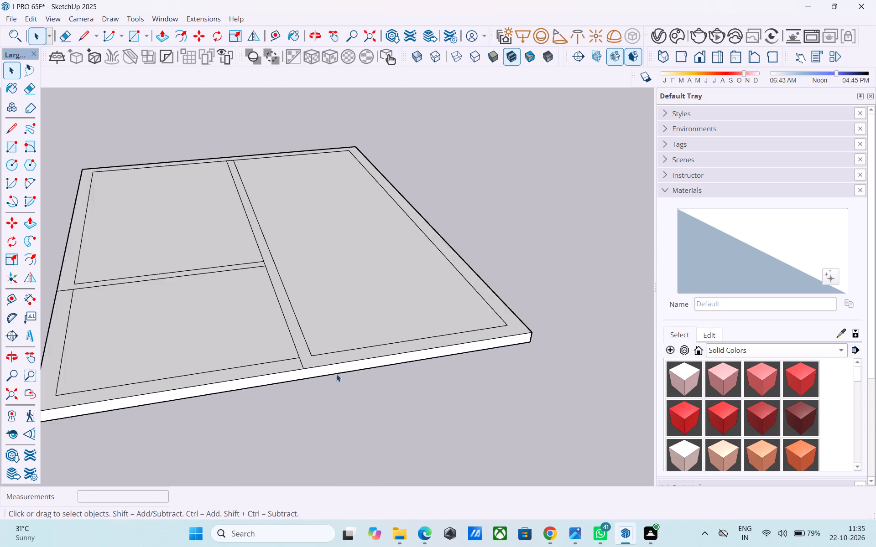
pyautogui.scroll(2, 336, 374)
pyautogui.click(329, 360)
pyautogui.moveTo(329, 362); pyautogui.dragTo(323, 402, button='middle')
pyautogui.press('p')
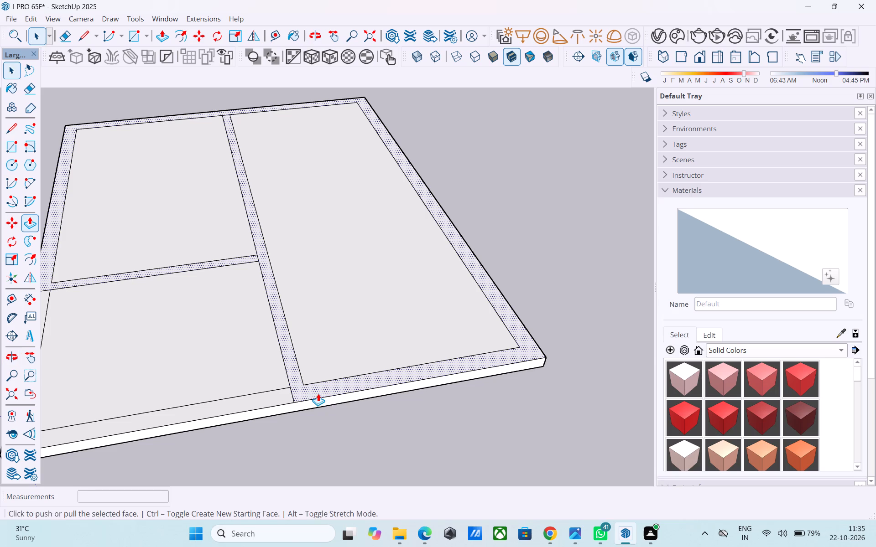
pyautogui.click(318, 393)
pyautogui.write("10'")
pyautogui.press('Return')
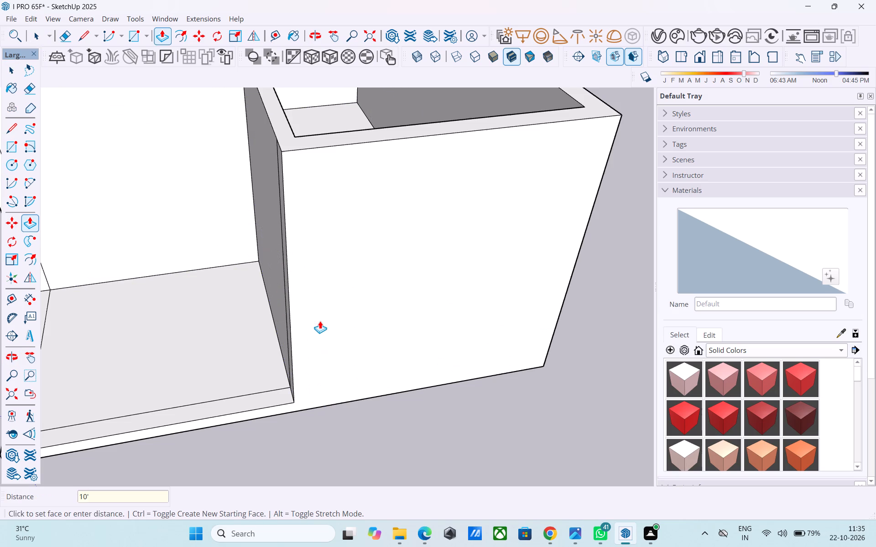
# Erase the extra vertical edge on the partition wall near its outer corner beside the open area.
pyautogui.press('space')
pyautogui.scroll(-14, 319, 318)
pyautogui.moveTo(332, 372); pyautogui.dragTo(348, 293, button='middle')
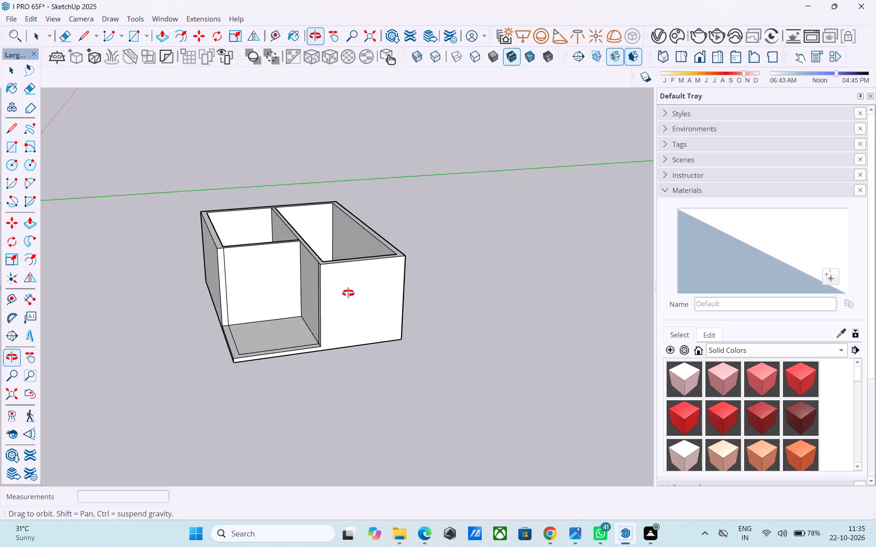
pyautogui.moveTo(348, 293); pyautogui.dragTo(344, 282, button='middle')
pyautogui.moveTo(446, 270); pyautogui.dragTo(516, 272, button='middle')
pyautogui.scroll(8, 338, 282)
pyautogui.press('e')
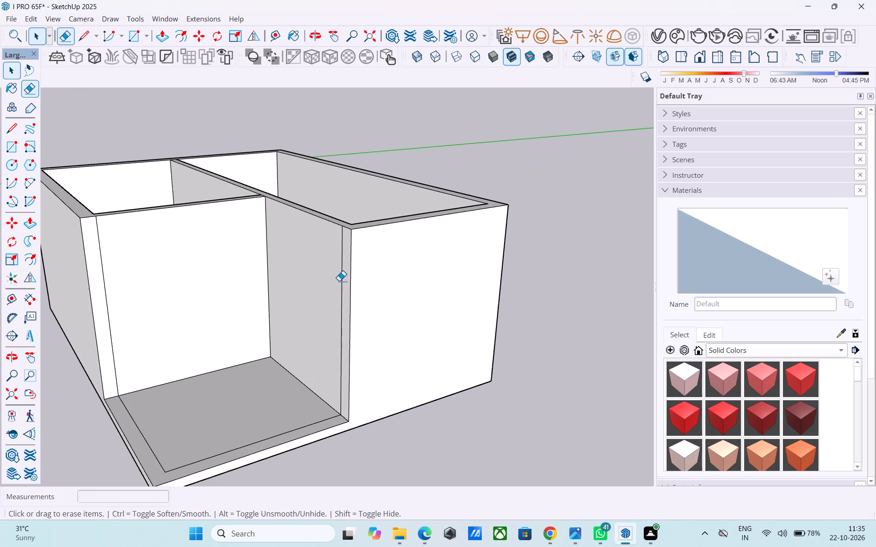
pyautogui.click(343, 281)
pyautogui.press('space')
# Save the model.
pyautogui.hotkey('ctrl', 's')
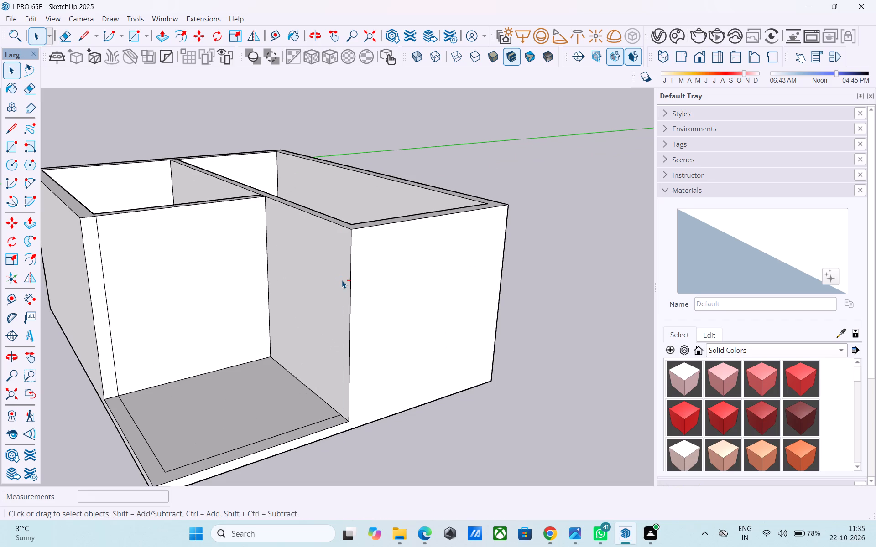
# Examine the raised walls and the open corner area from several angles.
pyautogui.scroll(-8, 449, 288)
pyautogui.moveTo(473, 290); pyautogui.dragTo(454, 279, button='middle')
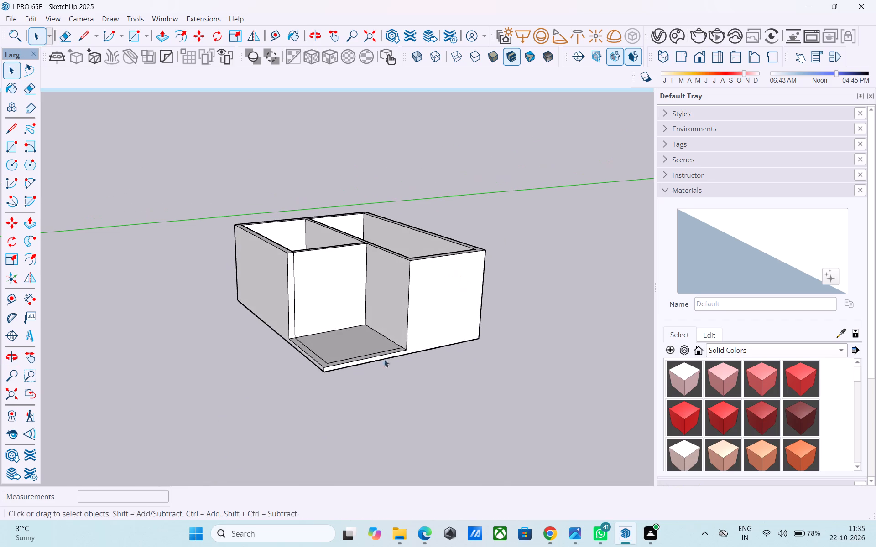
pyautogui.scroll(-4, 274, 478)
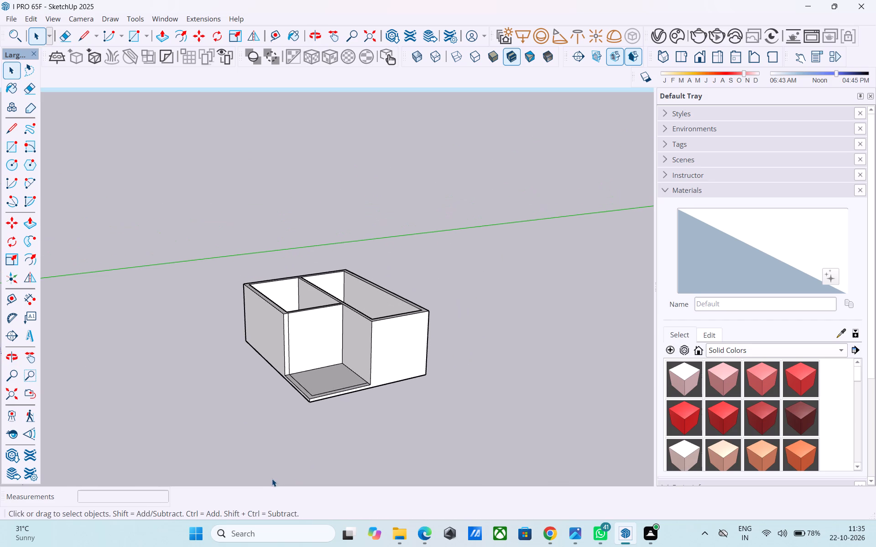
pyautogui.moveTo(297, 382); pyautogui.dragTo(177, 413, button='middle')
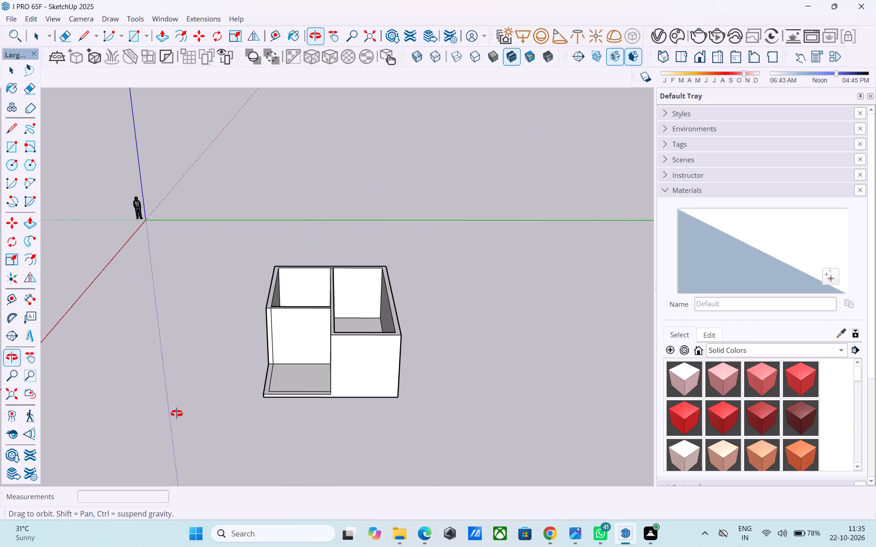
pyautogui.moveTo(177, 413); pyautogui.dragTo(262, 380, button='middle')
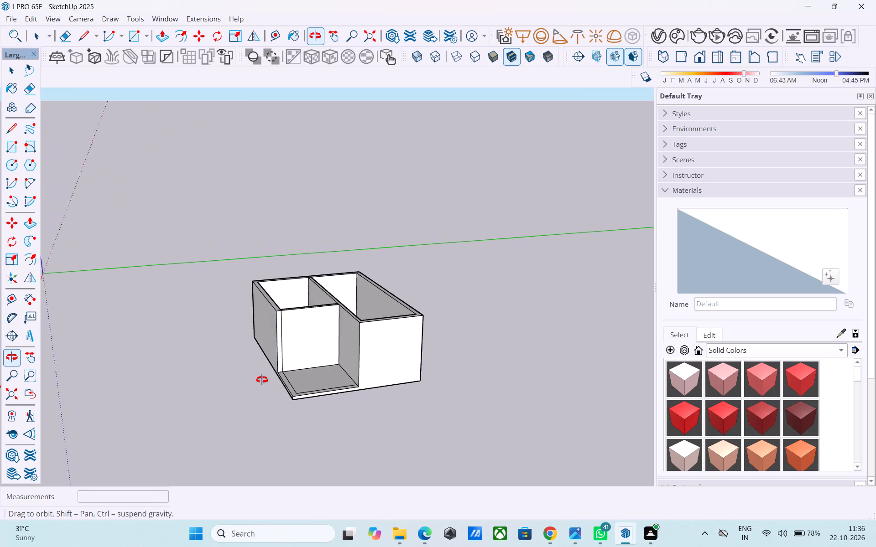
pyautogui.moveTo(262, 380); pyautogui.dragTo(273, 377, button='middle')
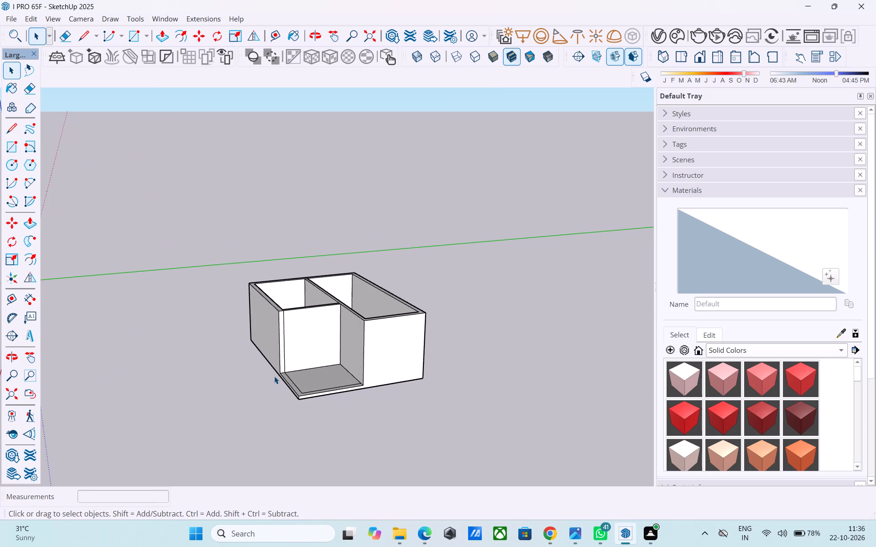
pyautogui.moveTo(276, 368); pyautogui.dragTo(410, 310, button='middle')
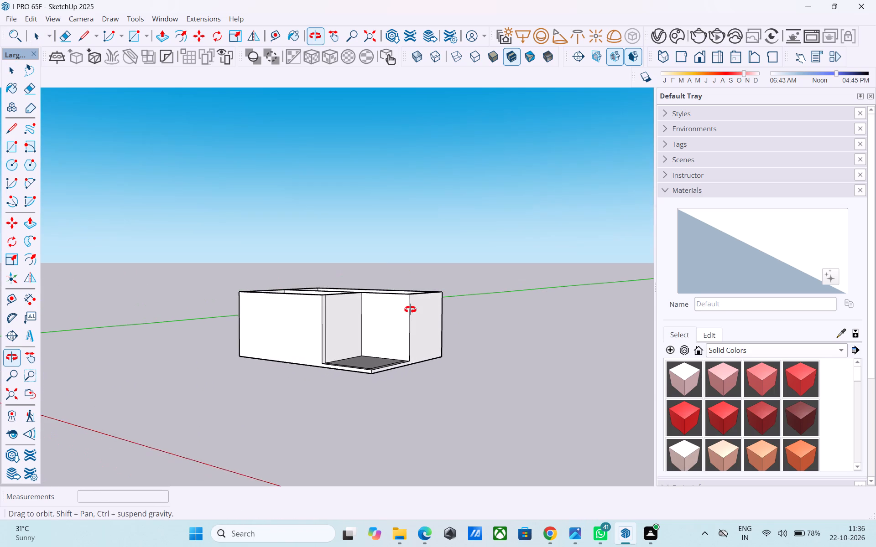
pyautogui.moveTo(410, 310); pyautogui.dragTo(353, 386, button='middle')
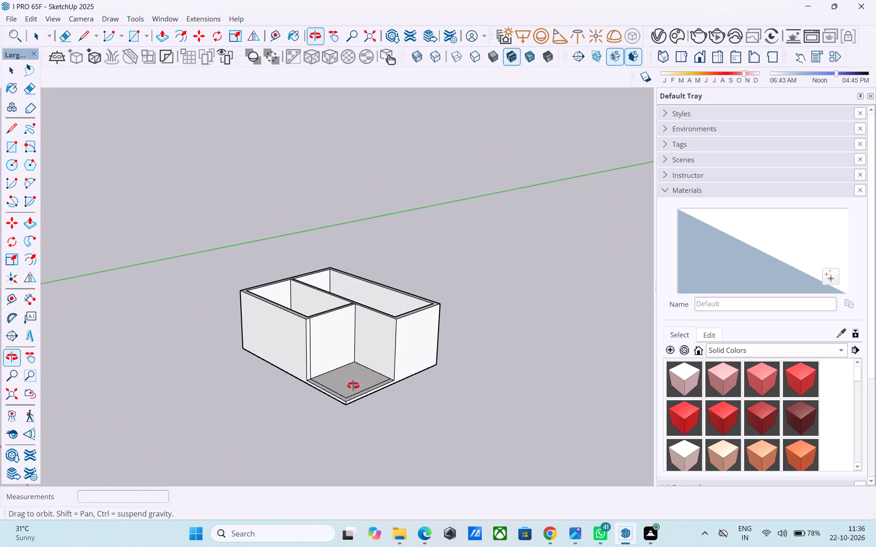
pyautogui.moveTo(353, 386); pyautogui.dragTo(310, 420, button='middle')
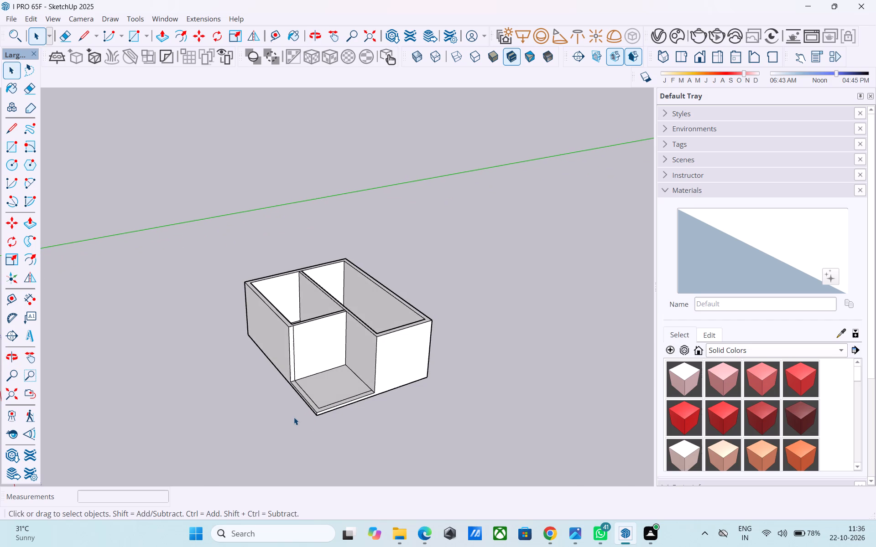
pyautogui.moveTo(287, 392); pyautogui.dragTo(233, 452, button='middle')
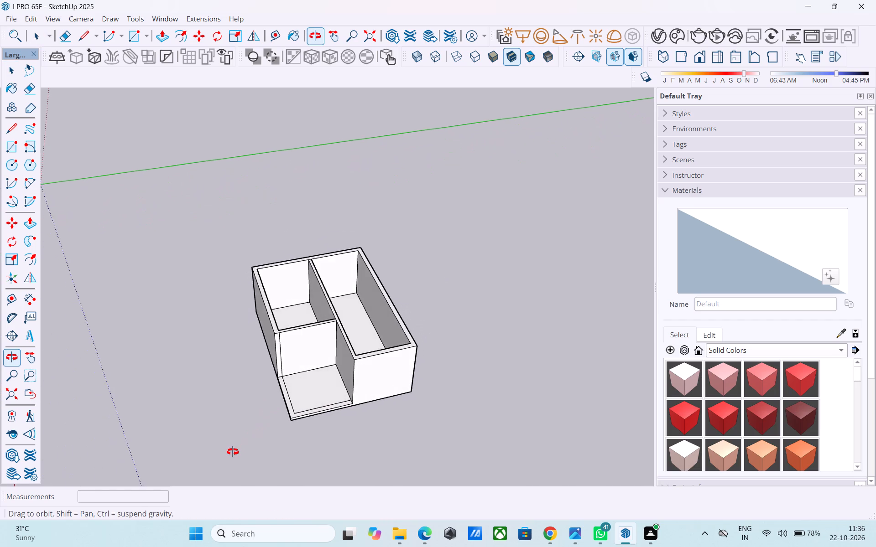
pyautogui.moveTo(233, 452); pyautogui.dragTo(213, 444, button='middle')
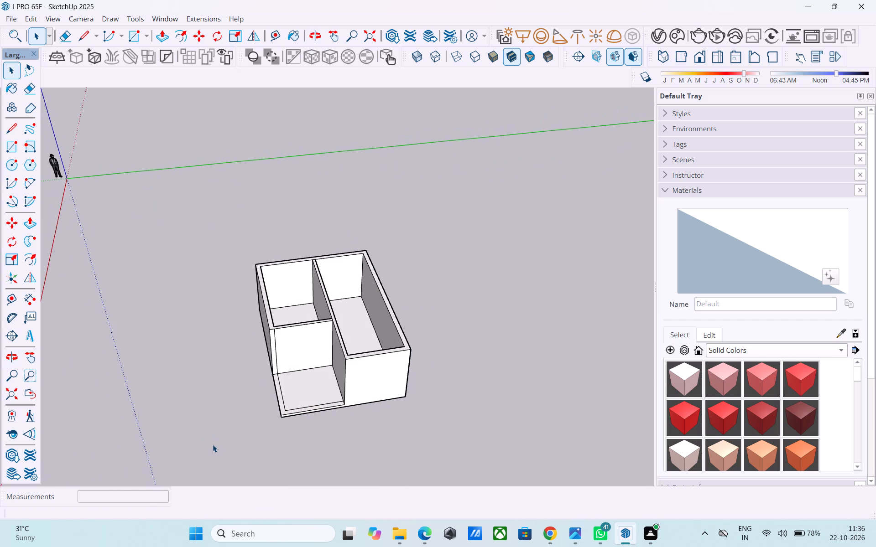
# Draw a rectangle between opposite inner top corners of the smaller enclosed room, covering its opening.
pyautogui.scroll(-2, 203, 468)
pyautogui.scroll(1, 235, 310)
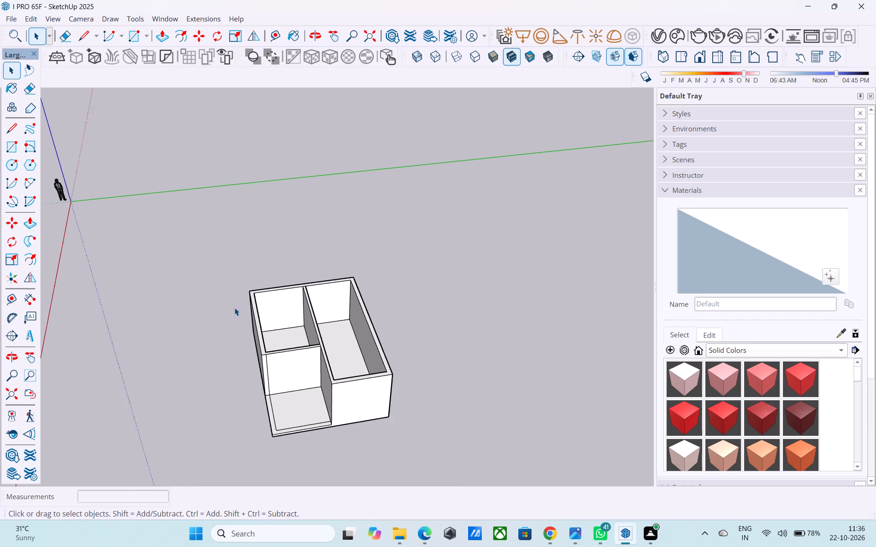
pyautogui.scroll(3, 235, 308)
pyautogui.moveTo(275, 310); pyautogui.dragTo(255, 293, button='middle')
pyautogui.scroll(3, 255, 293)
pyautogui.press('r')
pyautogui.scroll(5, 266, 282)
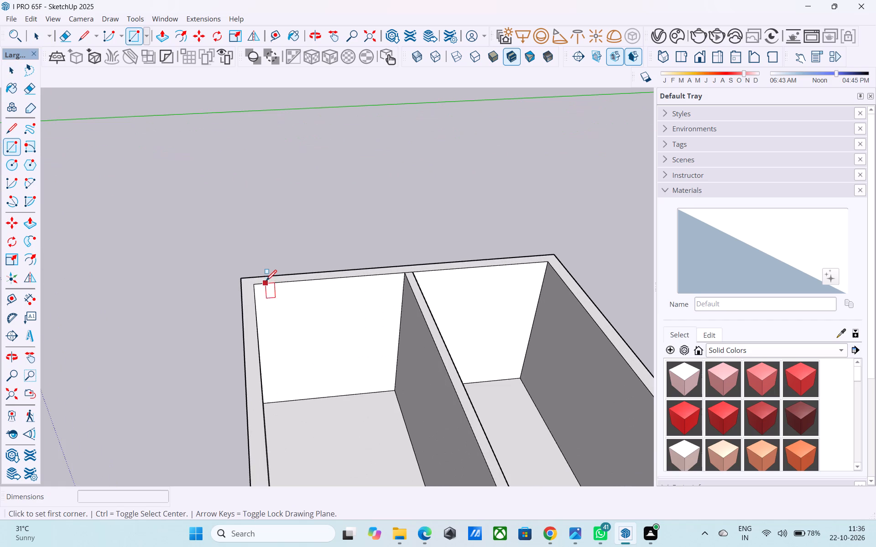
pyautogui.click(259, 282)
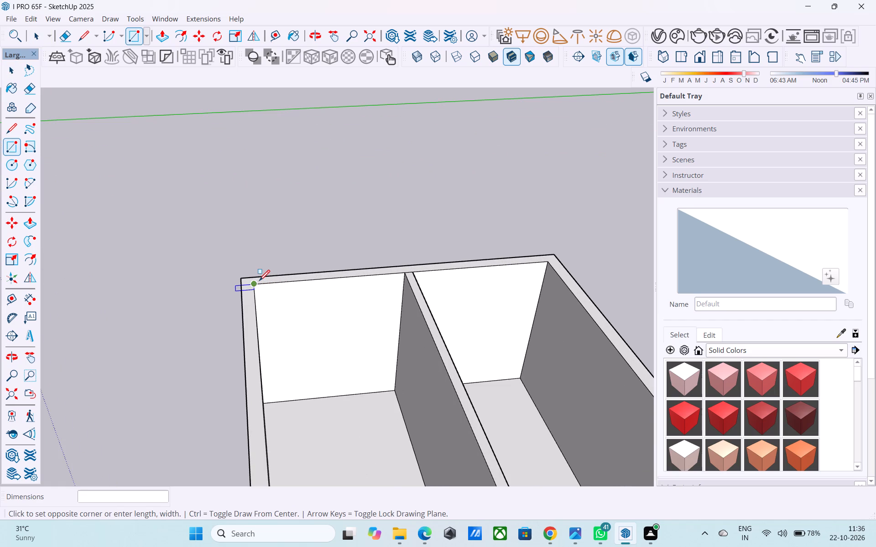
pyautogui.scroll(-4, 259, 282)
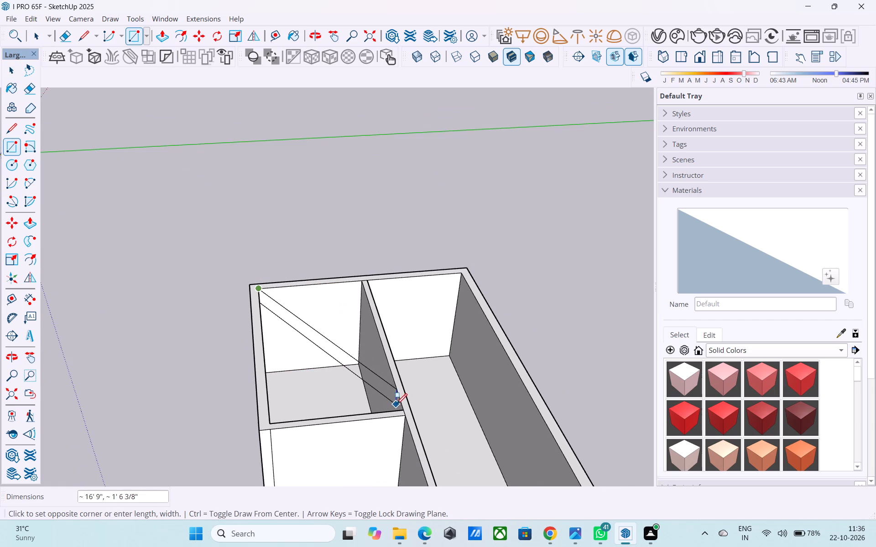
pyautogui.click(399, 410)
pyautogui.press('space')
# Reverse the new face covering the smaller enclosed room.
pyautogui.rightClick(385, 400)
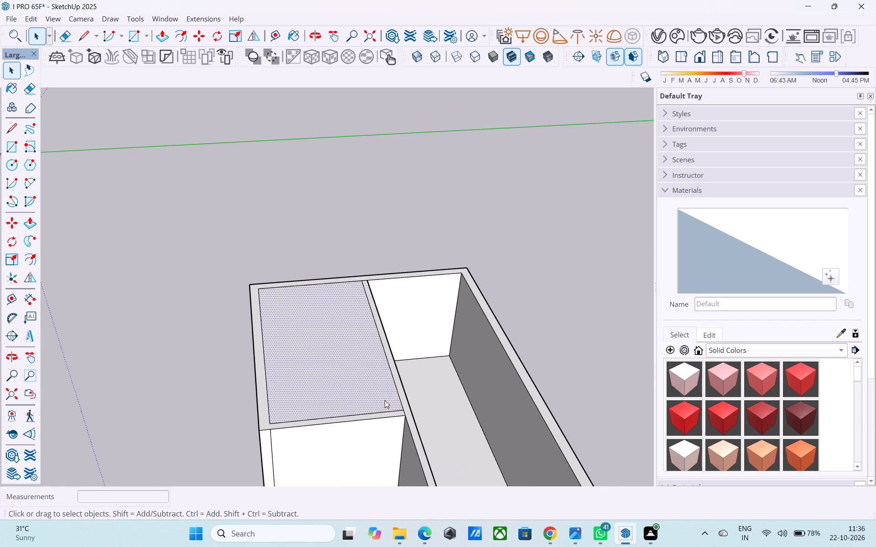
pyautogui.click(419, 291)
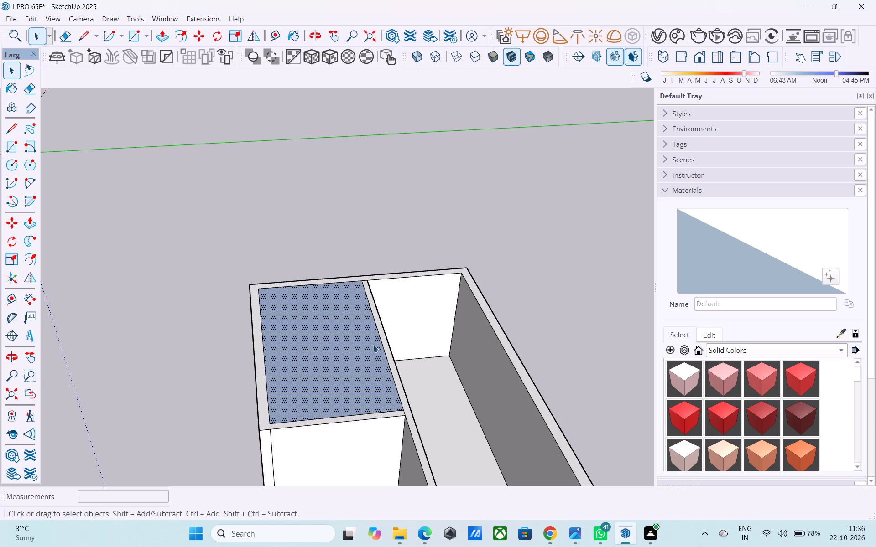
# Draw 6" vertical lines upward from two diagonally opposite corners of the cover face.
pyautogui.press('l')
pyautogui.click(263, 288)
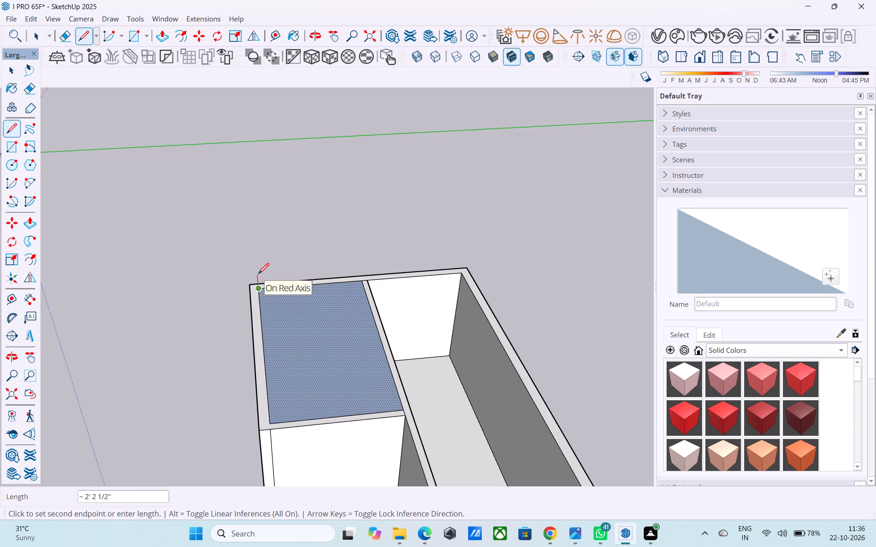
pyautogui.moveTo(248, 286); pyautogui.dragTo(265, 196, button='middle')
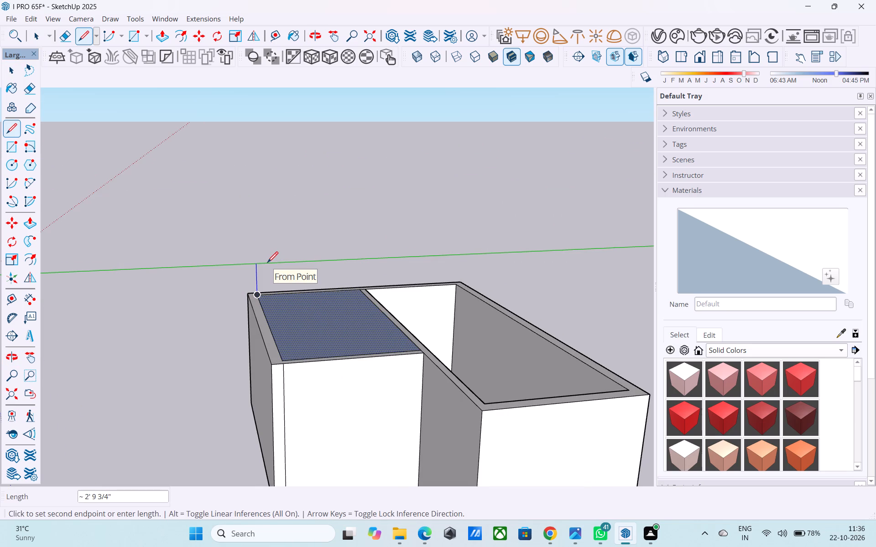
pyautogui.write('6"')
pyautogui.press('Return')
pyautogui.press('space')
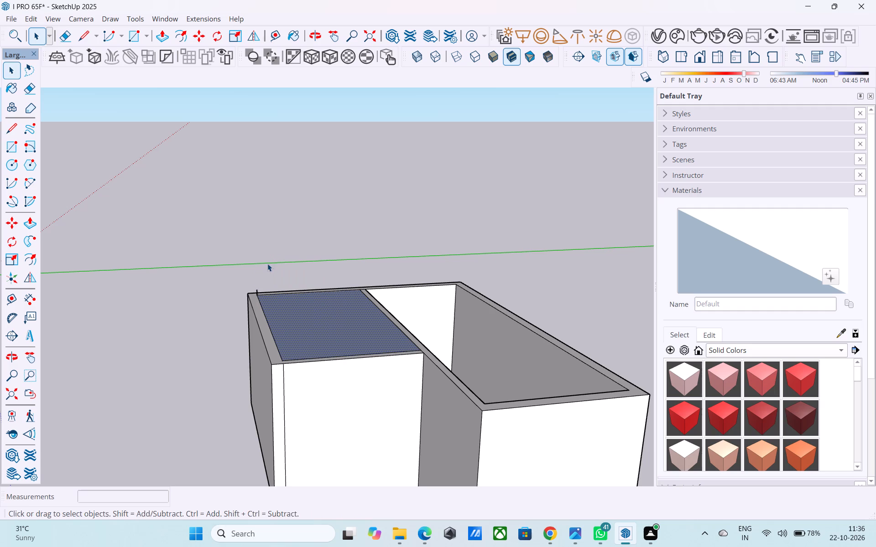
pyautogui.press('l')
pyautogui.scroll(11, 423, 372)
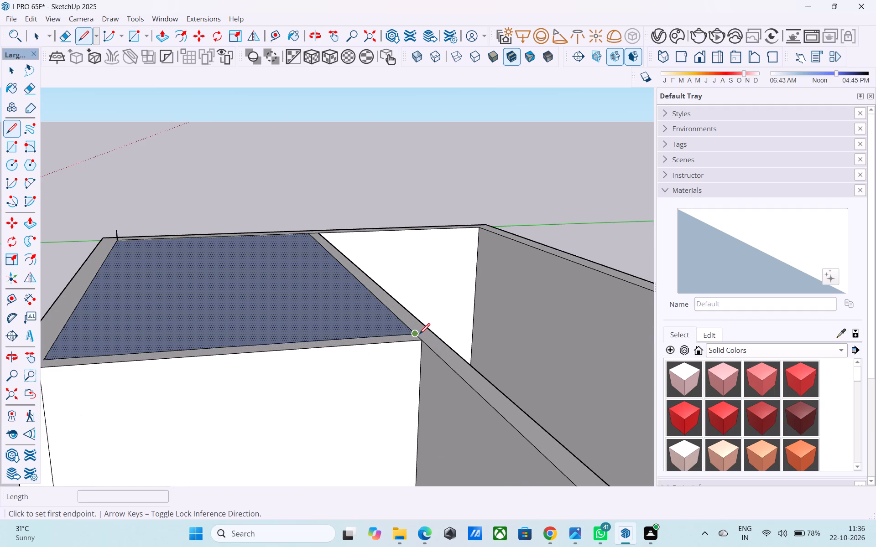
pyautogui.click(419, 335)
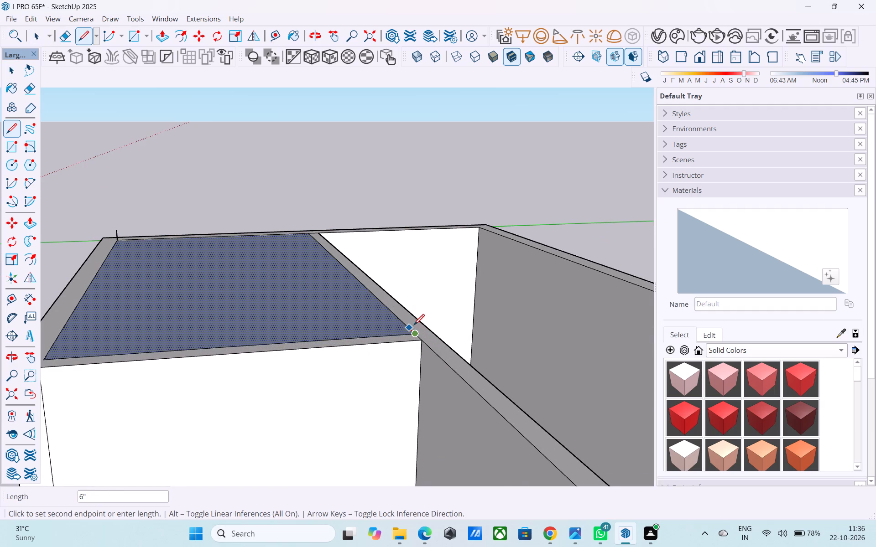
pyautogui.moveTo(414, 326); pyautogui.dragTo(292, 332, button='middle')
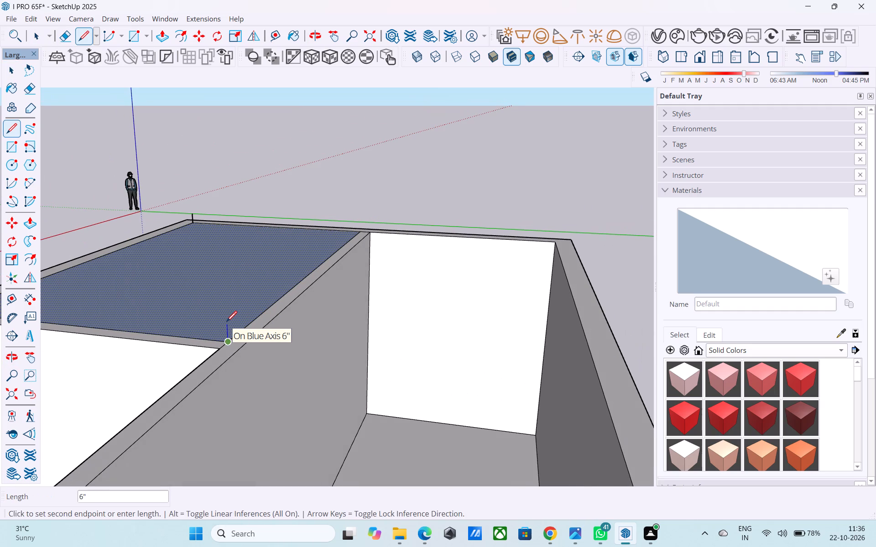
pyautogui.write('6"')
pyautogui.press('Return')
pyautogui.press('space')
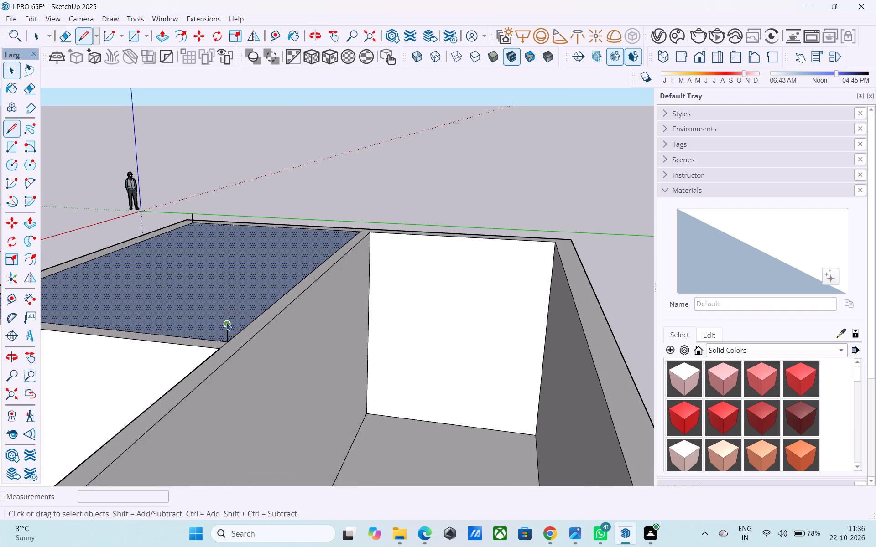
# Draw a 16' by 9' 3" rectangle between the upper ends of the two vertical lines, above the smaller room.
pyautogui.press('r')
pyautogui.scroll(3, 184, 216)
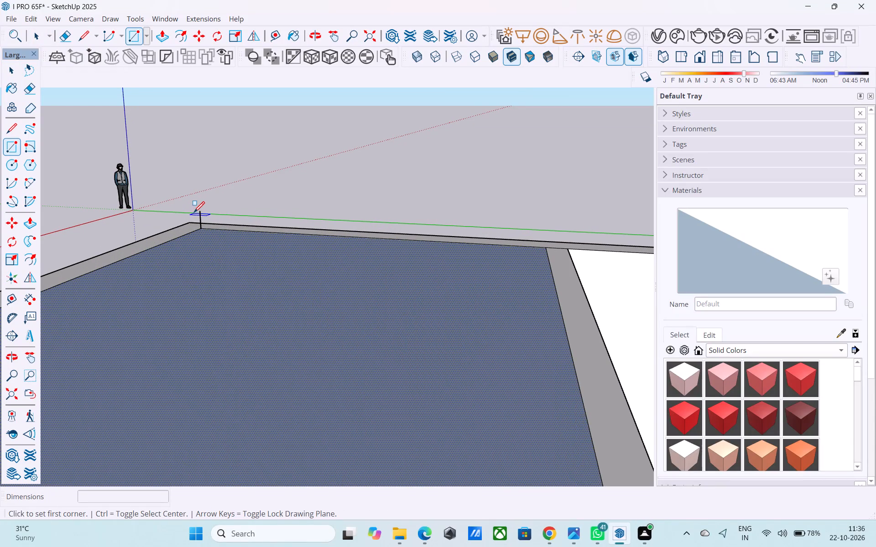
pyautogui.click(198, 213)
pyautogui.scroll(-6, 198, 213)
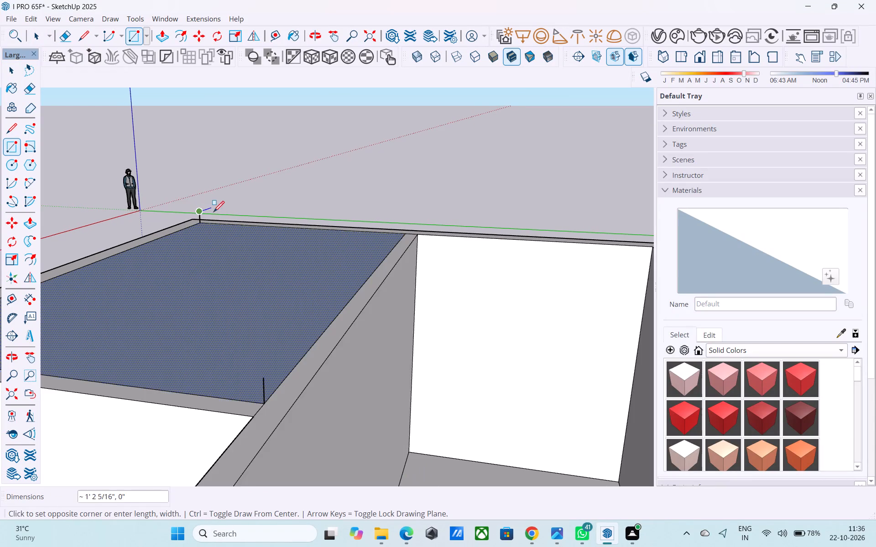
pyautogui.scroll(-4, 214, 213)
pyautogui.click(231, 266)
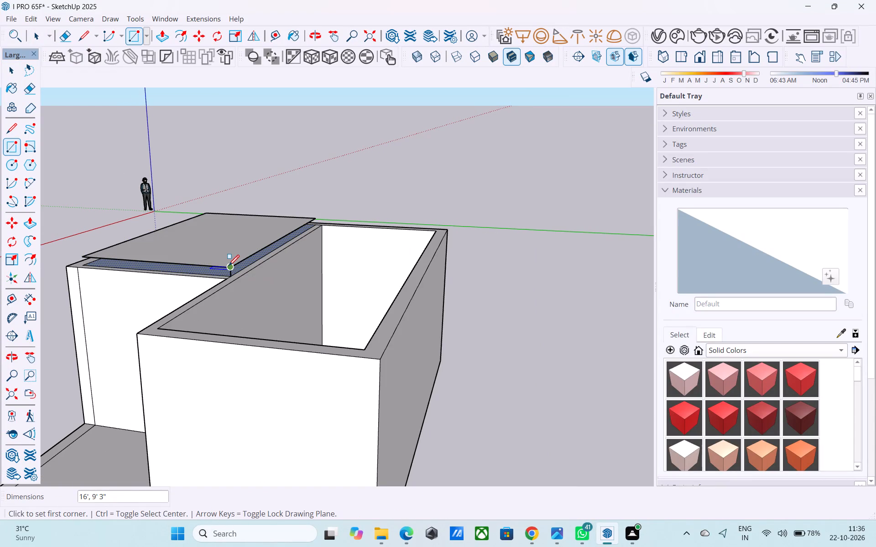
# Draw vertical edges at the two remaining corners between the cover face and the upper rectangle, closing the slab's sides.
pyautogui.scroll(-1, 225, 268)
pyautogui.keyDown('shift'); pyautogui.moveTo(225, 269); pyautogui.dragTo(489, 288, button='middle'); pyautogui.keyUp('shift')
pyautogui.scroll(1, 213, 353)
pyautogui.moveTo(213, 353); pyautogui.dragTo(250, 333, button='middle')
pyautogui.scroll(5, 304, 279)
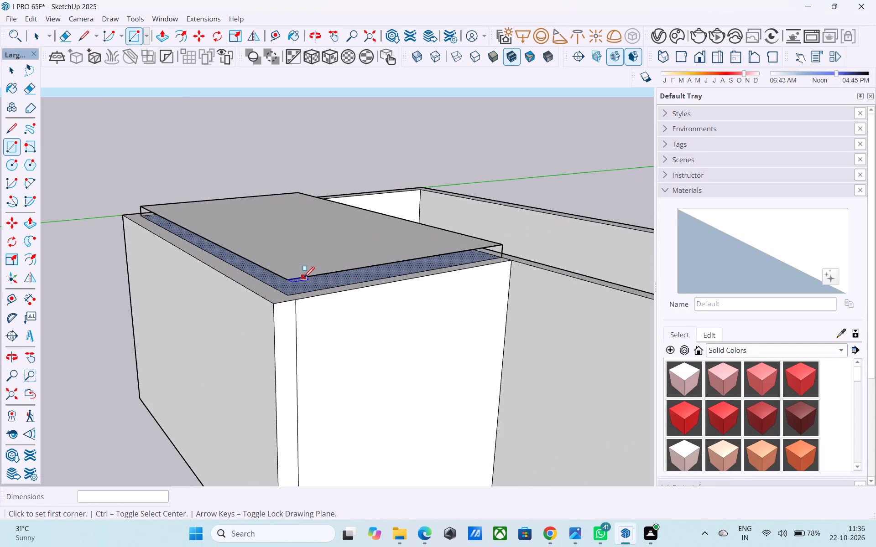
pyautogui.press('l')
pyautogui.scroll(4, 300, 280)
pyautogui.click(277, 308)
pyautogui.click(280, 283)
pyautogui.moveTo(280, 283); pyautogui.dragTo(533, 277, button='middle')
pyautogui.scroll(-5, 497, 274)
pyautogui.moveTo(277, 300); pyautogui.dragTo(683, 252, button='middle')
pyautogui.moveTo(448, 284); pyautogui.dragTo(490, 381, button='middle')
pyautogui.scroll(7, 449, 351)
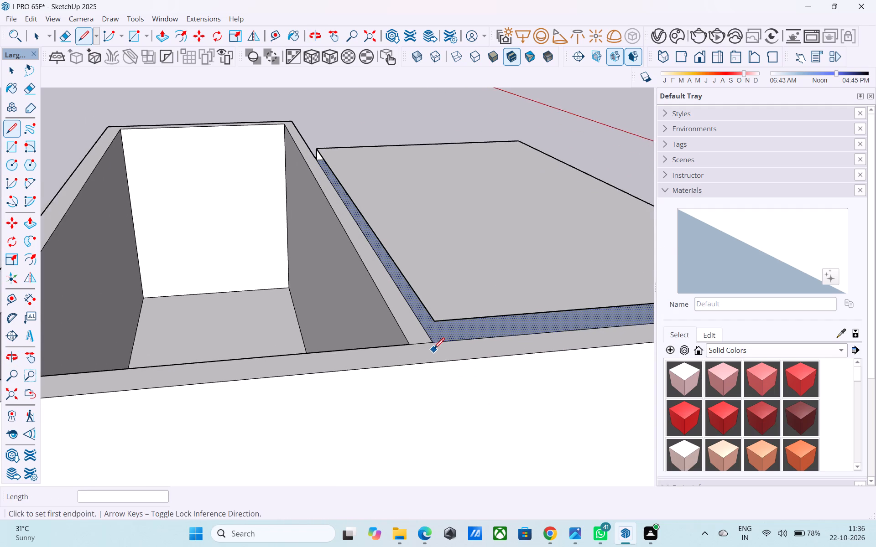
pyautogui.click(433, 341)
pyautogui.click(435, 318)
pyautogui.press('space')
# Reverse the slab's side faces along the back end wall and beside the longer room.
pyautogui.scroll(-5, 297, 316)
pyautogui.scroll(4, 407, 320)
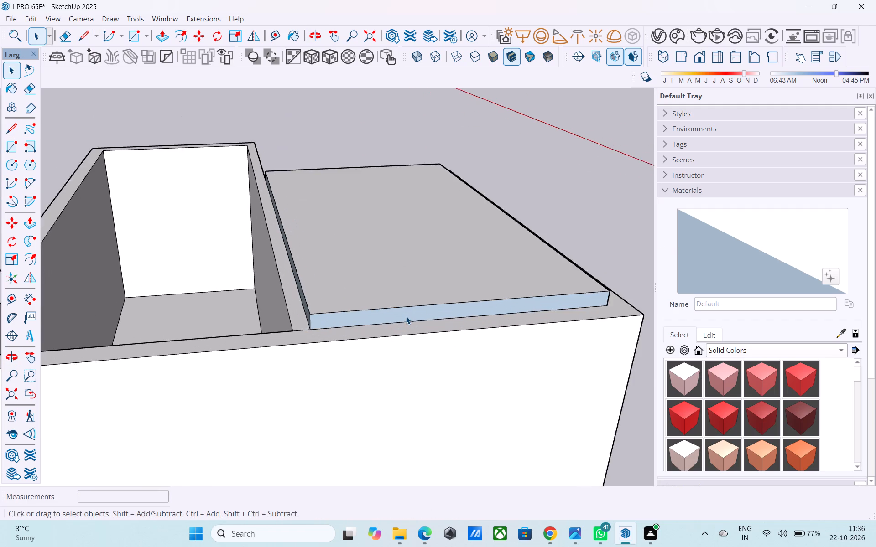
pyautogui.scroll(2, 406, 316)
pyautogui.click(406, 316)
pyautogui.rightClick(406, 316)
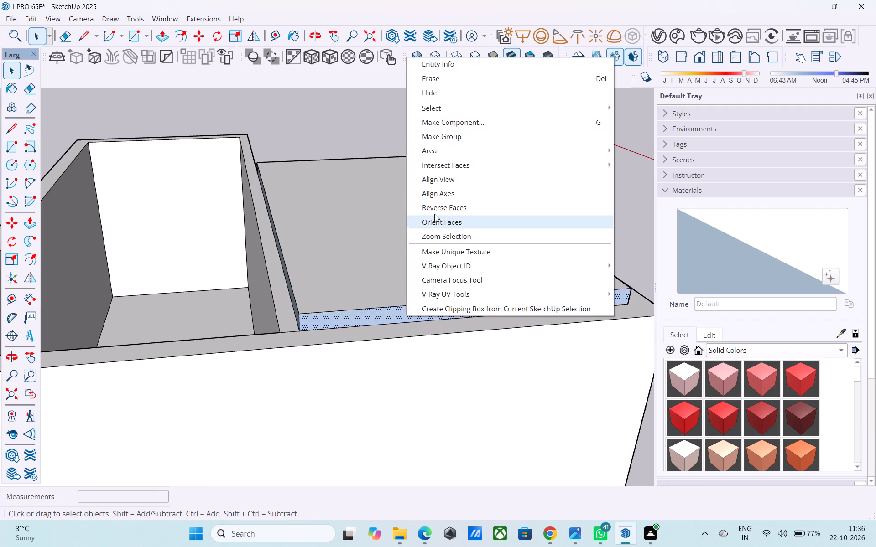
pyautogui.click(435, 214)
pyautogui.scroll(-3, 344, 376)
pyautogui.moveTo(340, 377); pyautogui.dragTo(477, 342, button='middle')
pyautogui.scroll(4, 473, 286)
pyautogui.click(472, 273)
pyautogui.rightClick(472, 273)
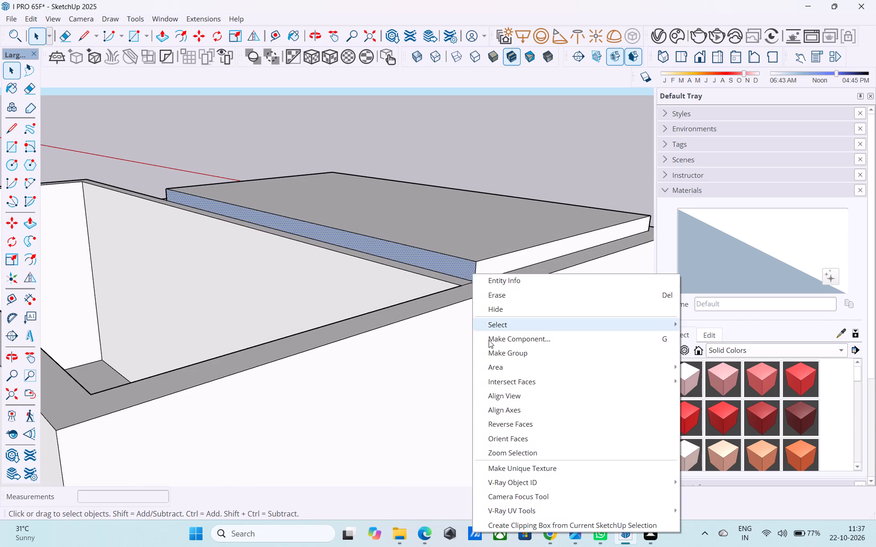
pyautogui.click(510, 420)
# Reverse the slab's side faces toward the open area and along the smaller room's outer side wall.
pyautogui.scroll(-6, 446, 345)
pyautogui.moveTo(440, 343); pyautogui.dragTo(229, 330, button='middle')
pyautogui.moveTo(503, 258); pyautogui.dragTo(380, 299, button='middle')
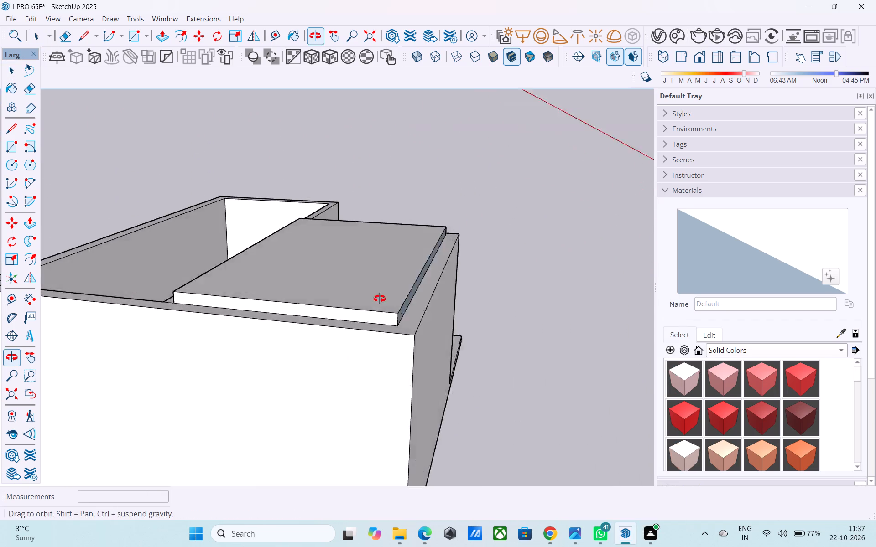
pyautogui.moveTo(380, 299); pyautogui.dragTo(177, 339, button='middle')
pyautogui.moveTo(480, 262); pyautogui.dragTo(236, 272, button='middle')
pyautogui.scroll(9, 237, 302)
pyautogui.click(255, 335)
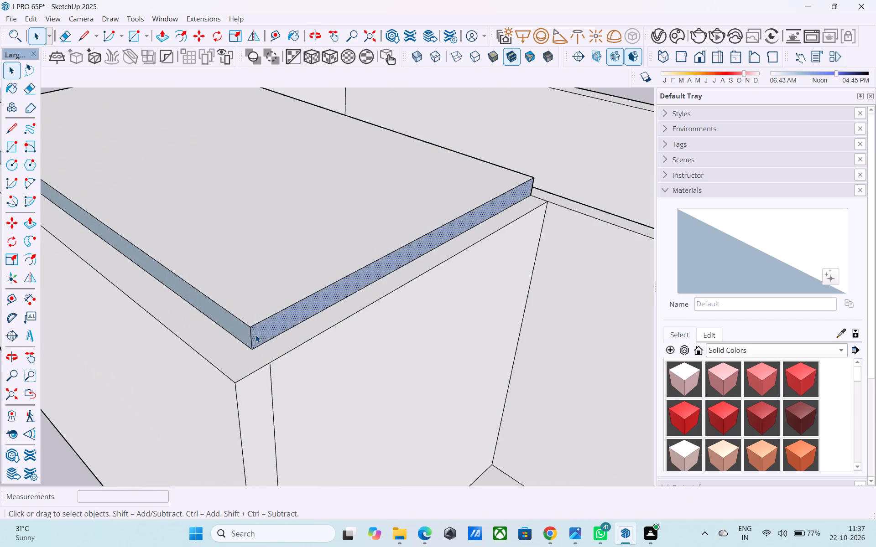
pyautogui.rightClick(255, 335)
pyautogui.click(282, 221)
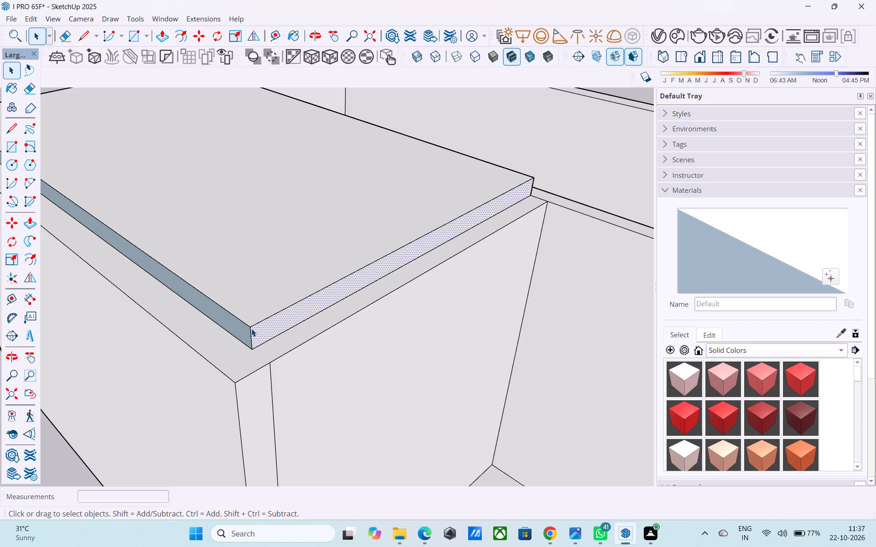
pyautogui.click(243, 329)
pyautogui.rightClick(243, 328)
pyautogui.click(272, 214)
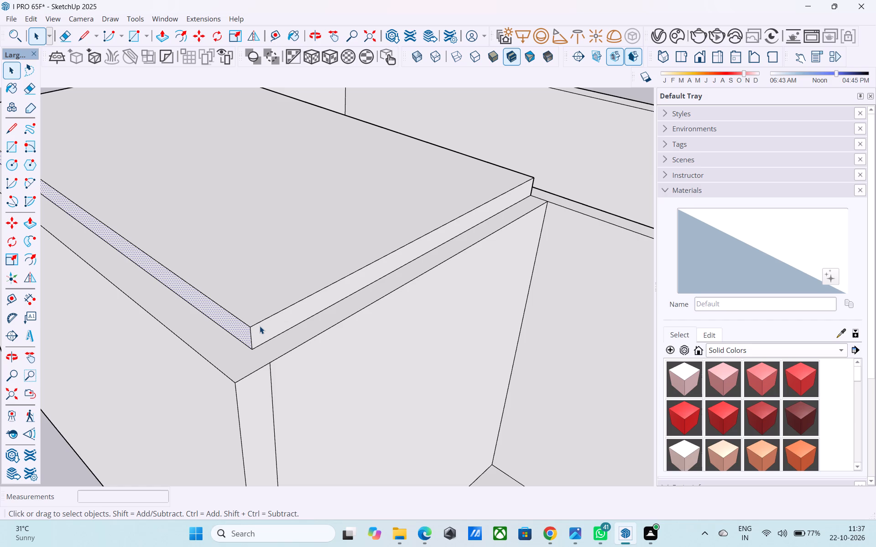
# Push/Pull the slab's outer side face until it is flush with the outside of the smaller room's side wall.
pyautogui.scroll(-7, 260, 325)
pyautogui.moveTo(339, 308); pyautogui.dragTo(180, 257, button='middle')
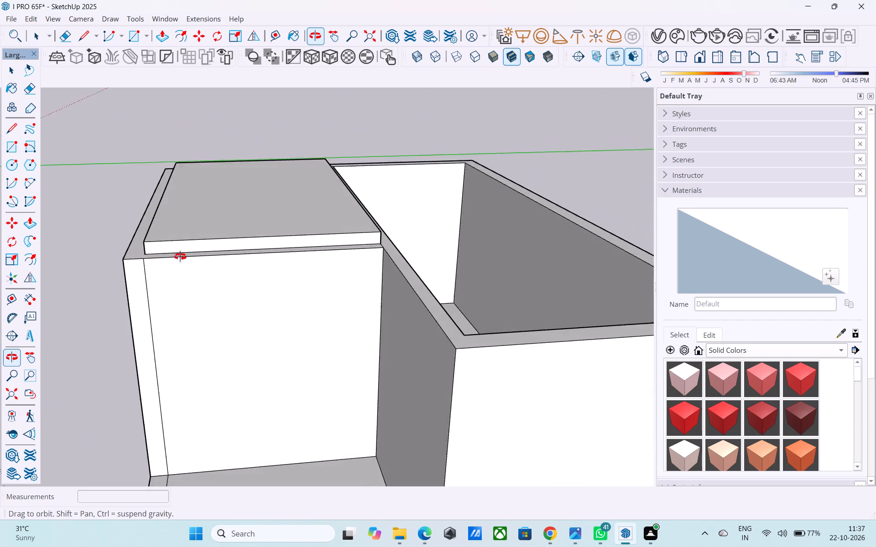
pyautogui.moveTo(180, 257); pyautogui.dragTo(352, 238, button='middle')
pyautogui.scroll(6, 229, 268)
pyautogui.press('p')
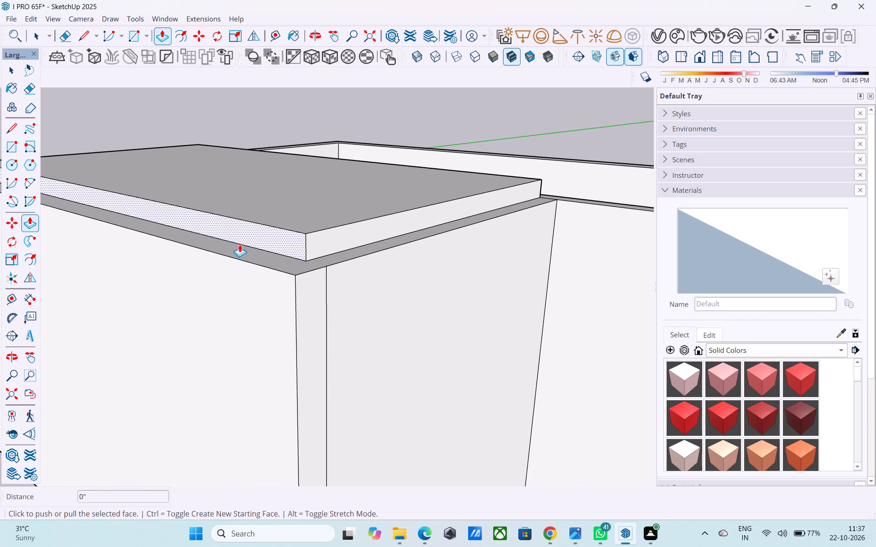
pyautogui.click(240, 244)
pyautogui.click(230, 263)
# Push/Pull the slab face toward the open area by 6", flush with the wall below.
pyautogui.press('space')
pyautogui.click(324, 245)
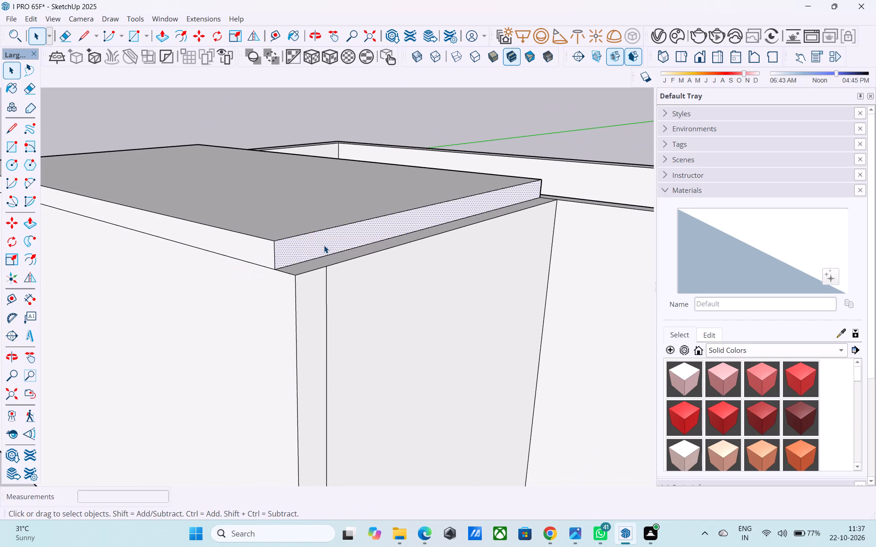
pyautogui.press('p')
pyautogui.click(324, 245)
pyautogui.click(333, 289)
pyautogui.scroll(-4, 351, 286)
pyautogui.scroll(1, 351, 286)
pyautogui.scroll(-8, 351, 286)
# Push/Pull the slab's back face until it is flush with the outside of the back end wall.
pyautogui.moveTo(355, 286); pyautogui.dragTo(651, 248, button='middle')
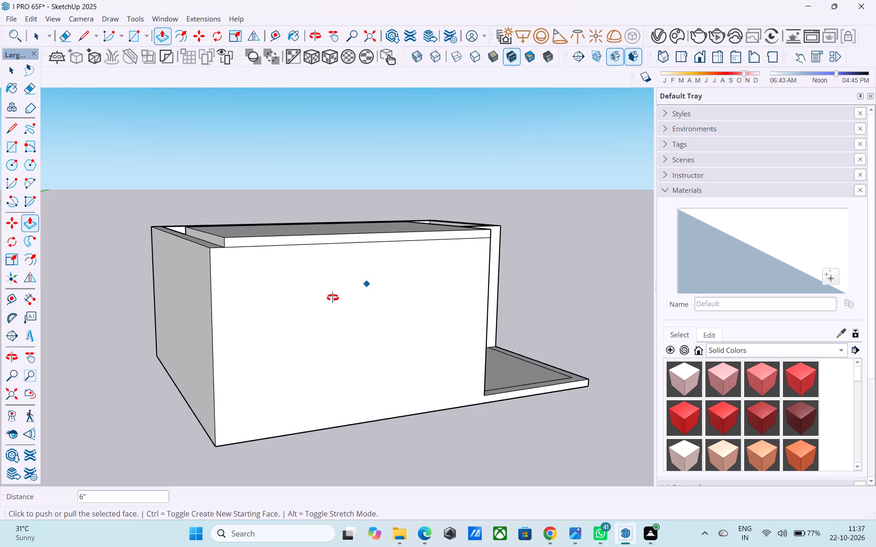
pyautogui.moveTo(332, 298); pyautogui.dragTo(631, 408, button='middle')
pyautogui.scroll(7, 433, 319)
pyautogui.press('space')
pyautogui.click(342, 321)
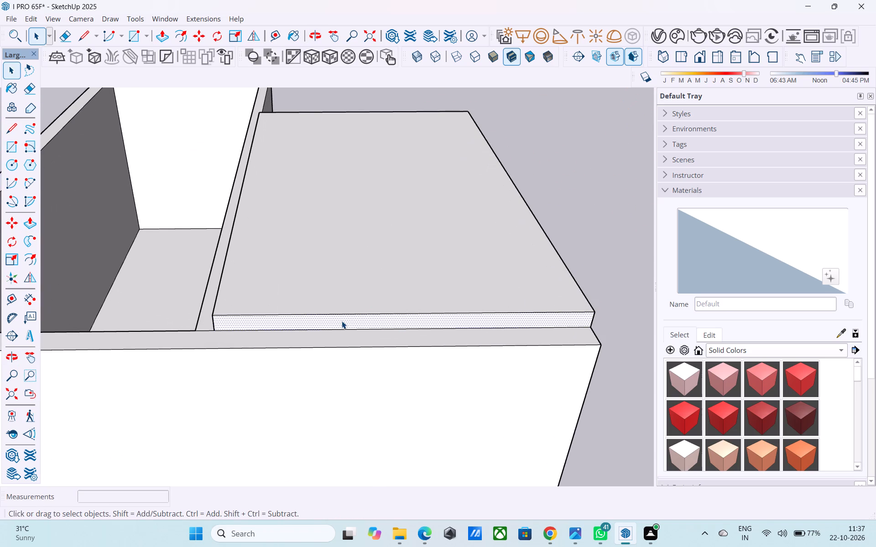
pyautogui.press('p')
pyautogui.click(342, 321)
pyautogui.click(334, 355)
# Push/Pull the slab face beside the longer room by 10', across that room to its outer wall, and undo the stray extra edit.
pyautogui.scroll(-7, 443, 260)
pyautogui.moveTo(339, 275); pyautogui.dragTo(518, 281, button='middle')
pyautogui.scroll(2, 432, 256)
pyautogui.press('space')
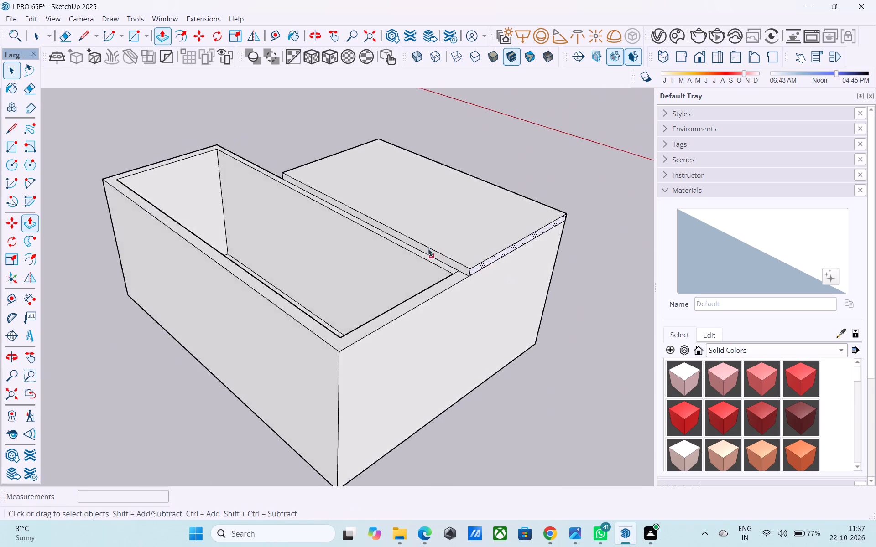
pyautogui.scroll(3, 428, 248)
pyautogui.click(422, 246)
pyautogui.press('p')
pyautogui.click(422, 246)
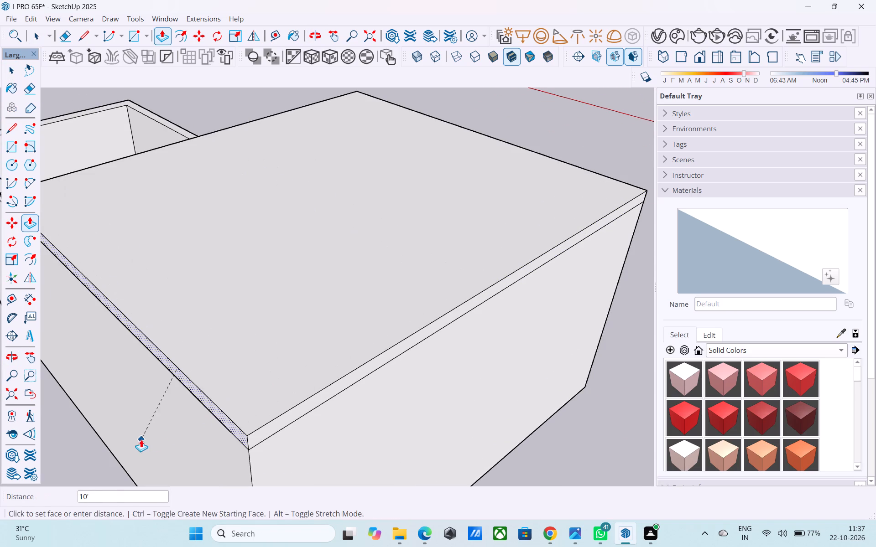
pyautogui.click(141, 439)
pyautogui.moveTo(193, 392); pyautogui.dragTo(300, 342)
pyautogui.hotkey('ctrl', 'z')
pyautogui.press('space')
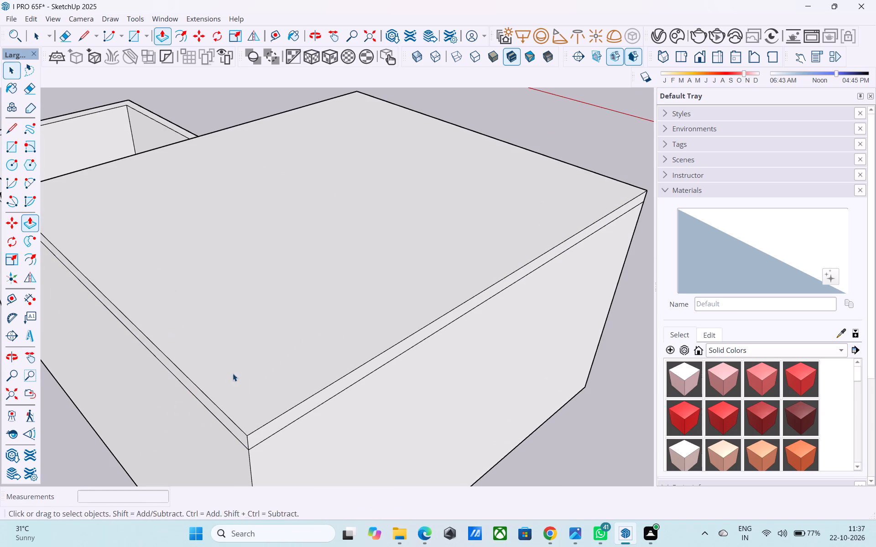
# Push/Pull the slab's front face by 8' 9", extending the roof over the open area and the rest of the longer room.
pyautogui.moveTo(228, 364); pyautogui.dragTo(478, 317, button='middle')
pyautogui.scroll(-5, 480, 302)
pyautogui.moveTo(563, 325); pyautogui.dragTo(652, 304, button='middle')
pyautogui.moveTo(192, 319); pyautogui.dragTo(431, 363, button='middle')
pyautogui.scroll(-2, 349, 289)
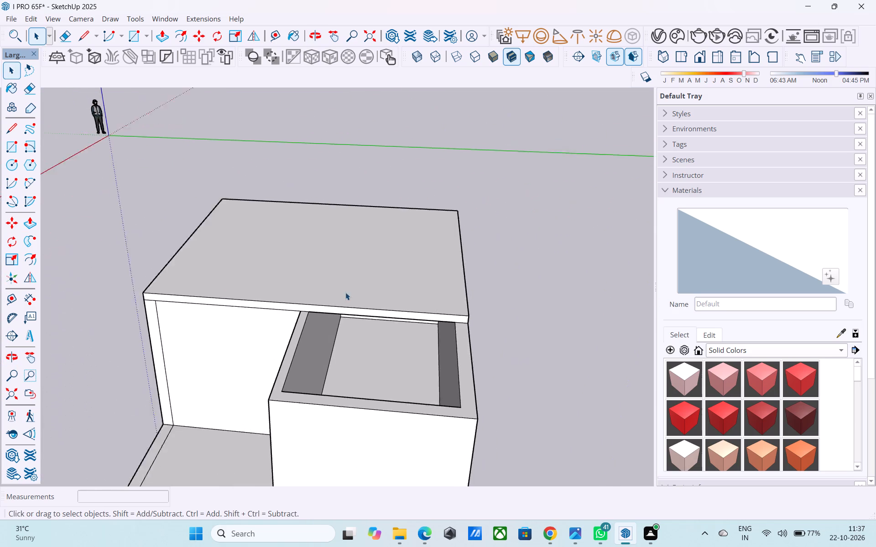
pyautogui.scroll(-2, 345, 292)
pyautogui.moveTo(305, 312); pyautogui.dragTo(369, 279, button='middle')
pyautogui.scroll(5, 321, 290)
pyautogui.scroll(-6, 317, 294)
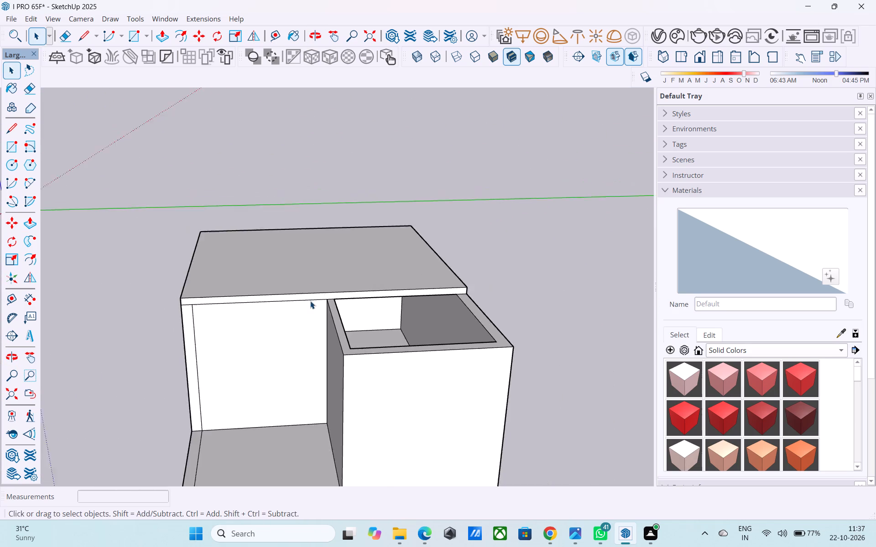
pyautogui.scroll(6, 310, 301)
pyautogui.moveTo(310, 301); pyautogui.dragTo(308, 296)
pyautogui.click(308, 296)
pyautogui.click(292, 320)
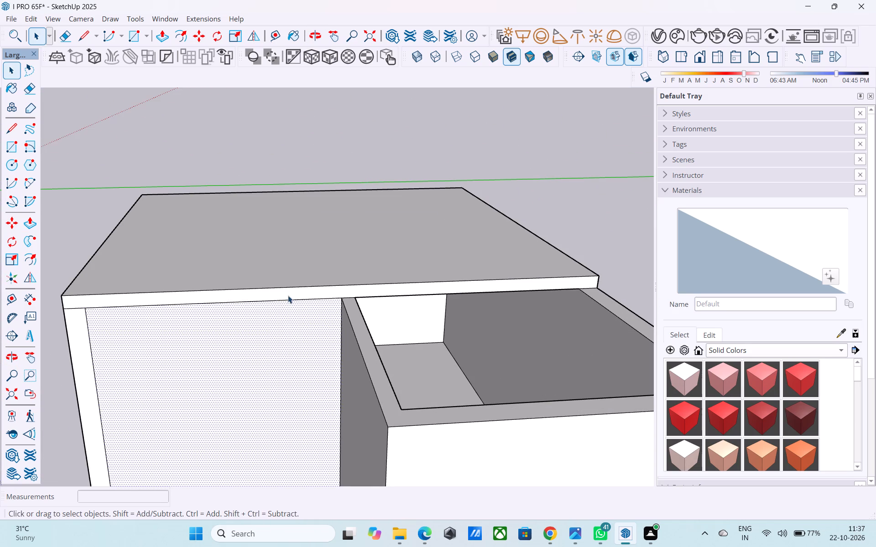
pyautogui.click(288, 295)
pyautogui.press('p')
pyautogui.click(288, 293)
pyautogui.click(434, 427)
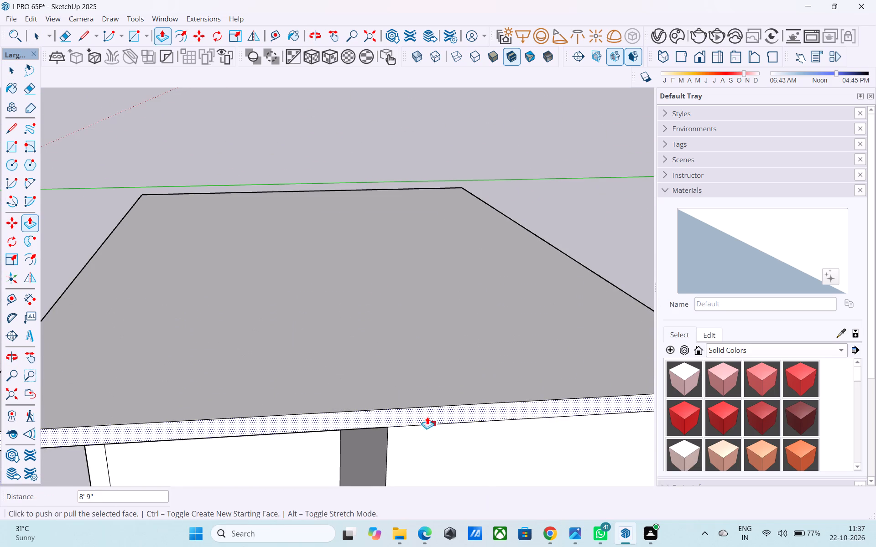
pyautogui.scroll(-11, 367, 232)
pyautogui.press('space')
pyautogui.moveTo(364, 234); pyautogui.dragTo(303, 188, button='middle')
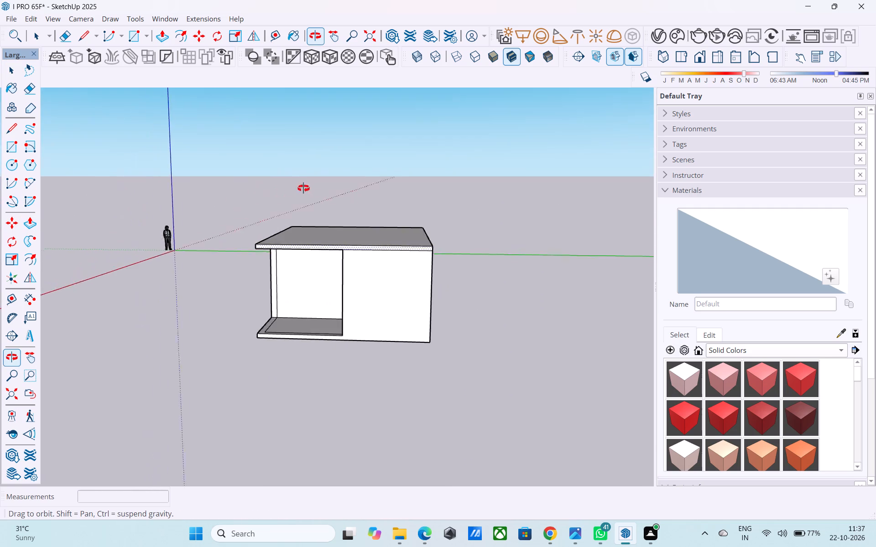
pyautogui.moveTo(303, 188); pyautogui.dragTo(413, 126, button='middle')
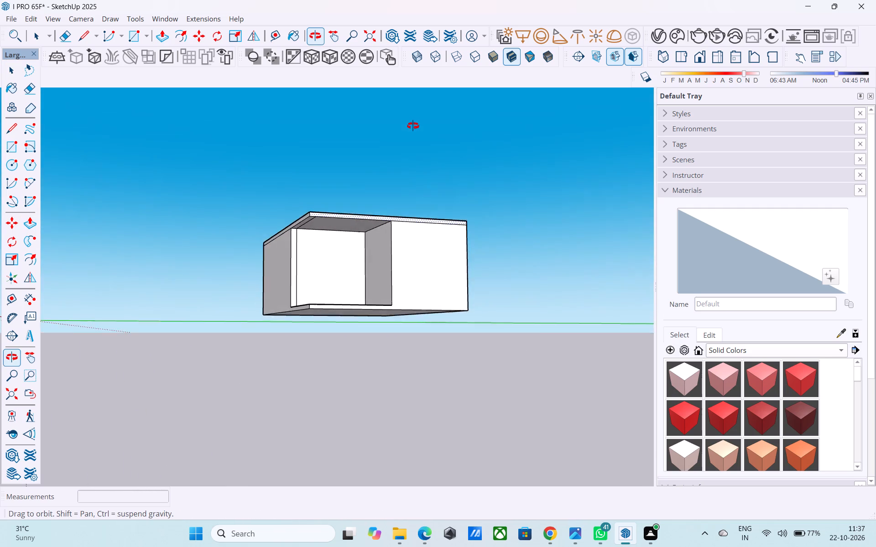
# Erase the stray edge on the underside of the roof slab near the open area's outer corner, and save the model.
pyautogui.moveTo(413, 126); pyautogui.dragTo(396, 106, button='middle')
pyautogui.scroll(5, 324, 201)
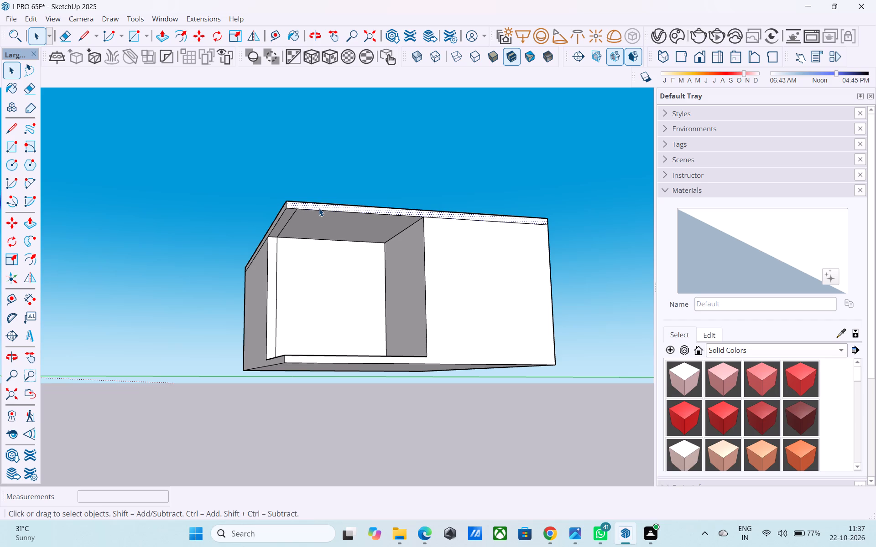
pyautogui.press('e')
pyautogui.scroll(8, 287, 220)
pyautogui.moveTo(287, 217); pyautogui.dragTo(294, 222)
pyautogui.hotkey('ctrl', 's')
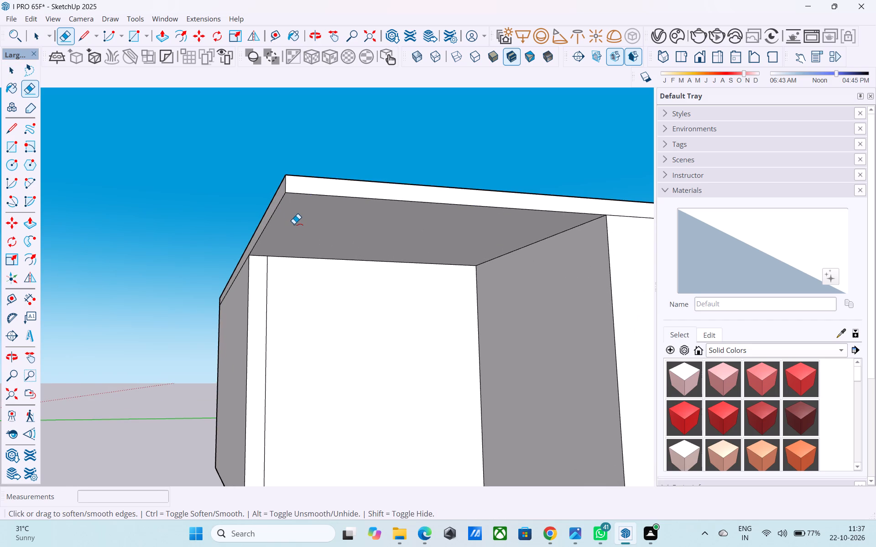
# Draw lines on the roof slab's top to separate the rectangle above the open area from the rooms, then save the model.
pyautogui.press('space')
pyautogui.scroll(-5, 294, 224)
pyautogui.scroll(-2, 249, 199)
pyautogui.moveTo(249, 199); pyautogui.dragTo(252, 358, button='middle')
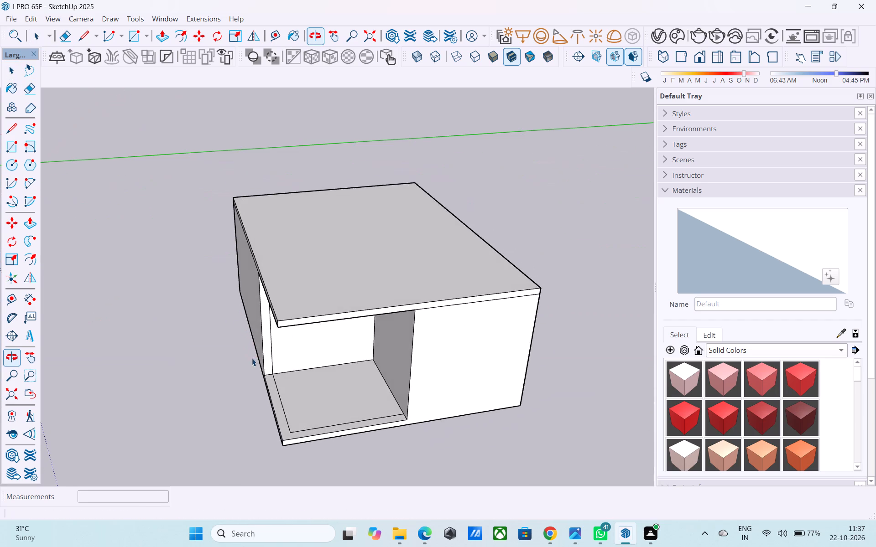
pyautogui.moveTo(377, 301); pyautogui.dragTo(391, 155, button='middle')
pyautogui.scroll(4, 396, 247)
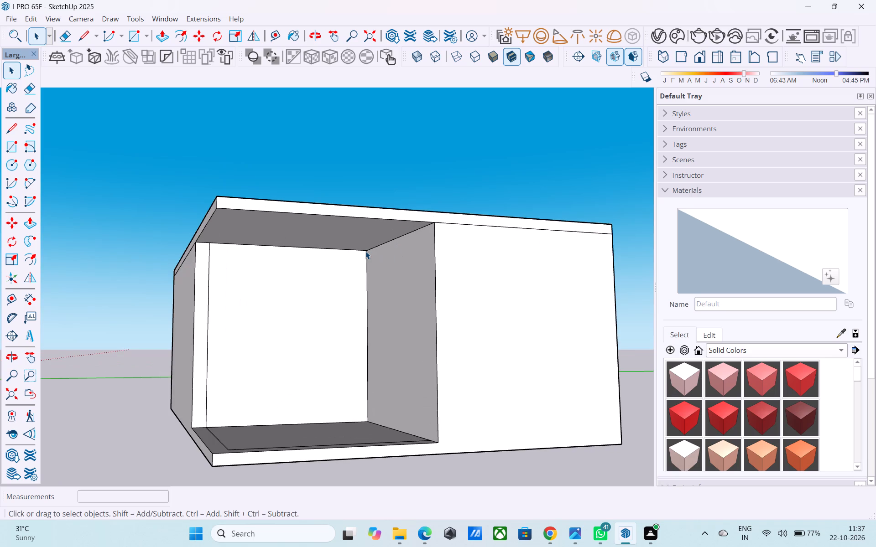
pyautogui.press('l')
pyautogui.click(365, 251)
pyautogui.moveTo(364, 242); pyautogui.dragTo(354, 310, button='middle')
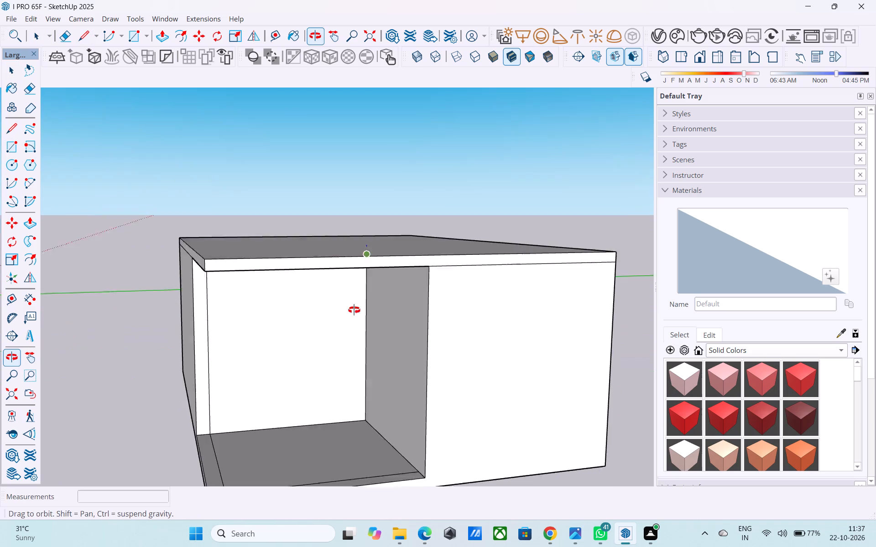
pyautogui.moveTo(354, 310); pyautogui.dragTo(351, 331, button='middle')
pyautogui.click(371, 247)
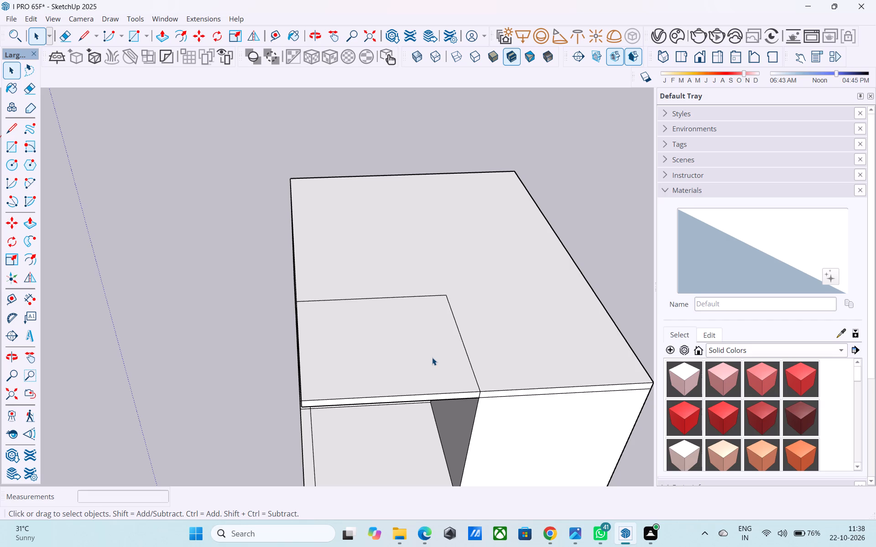
pyautogui.hotkey('ctrl', 's')
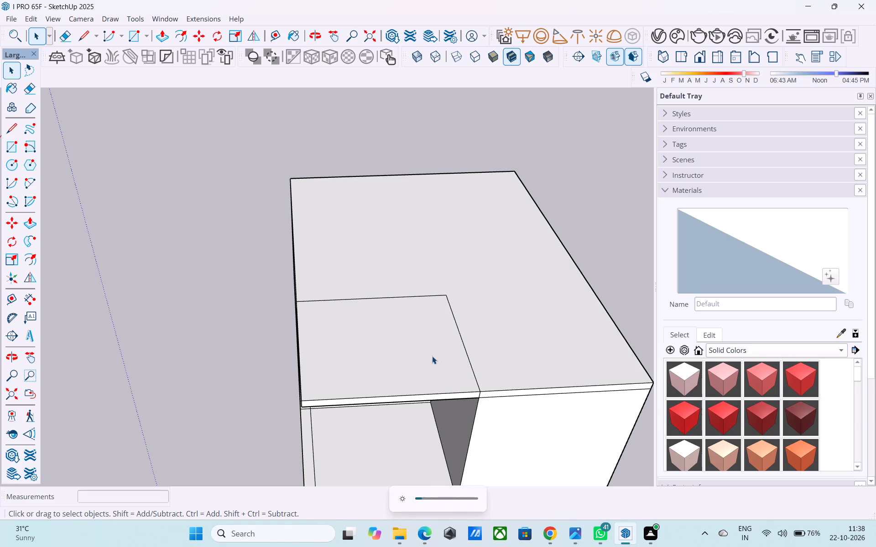
# Offset the outline of the L-shaped slab face above the rooms inward by 6" to form the upper wall outline.
pyautogui.press('space')
pyautogui.moveTo(424, 391); pyautogui.dragTo(431, 361, button='middle')
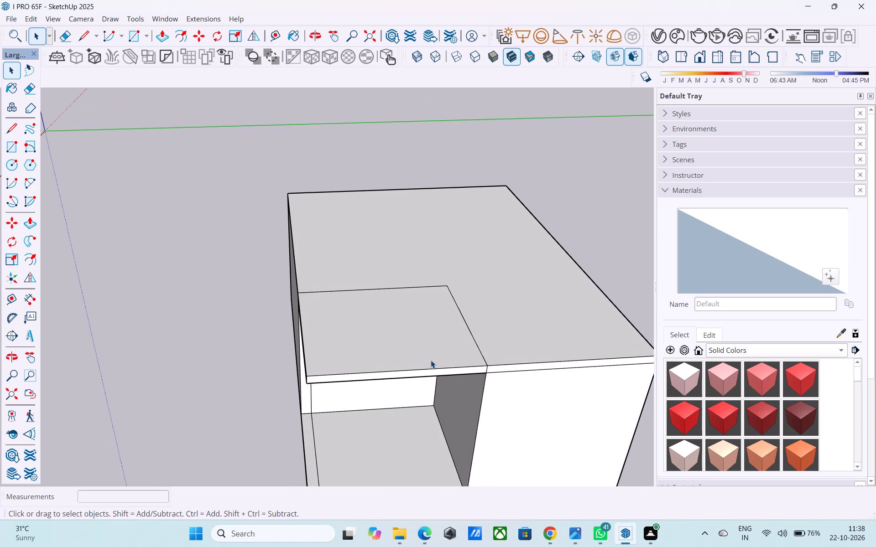
pyautogui.scroll(1, 431, 360)
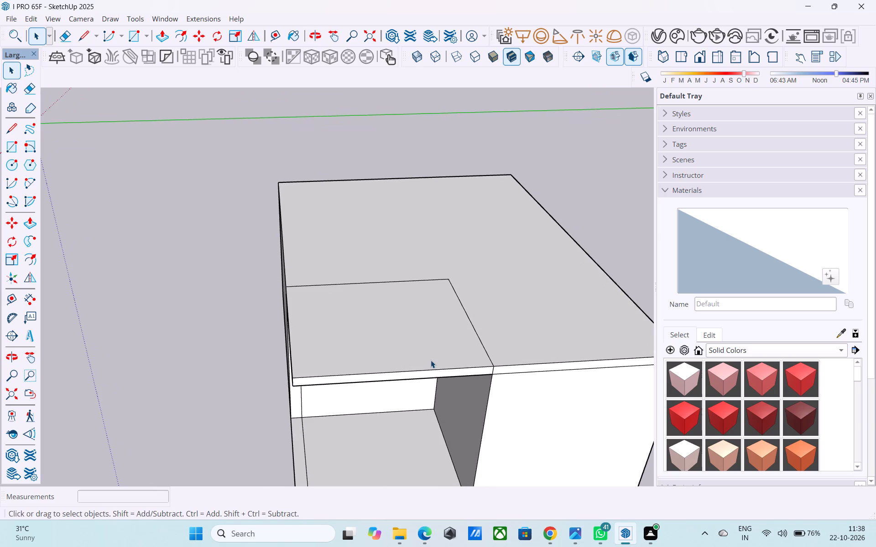
pyautogui.scroll(-3, 431, 360)
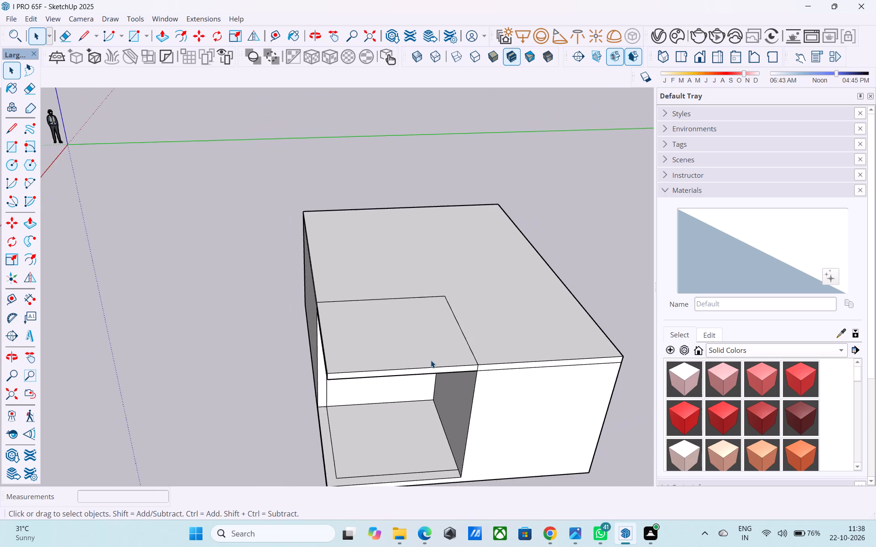
pyautogui.scroll(-1, 431, 360)
pyautogui.moveTo(431, 360); pyautogui.dragTo(451, 441, button='middle')
pyautogui.moveTo(415, 402); pyautogui.dragTo(457, 383, button='middle')
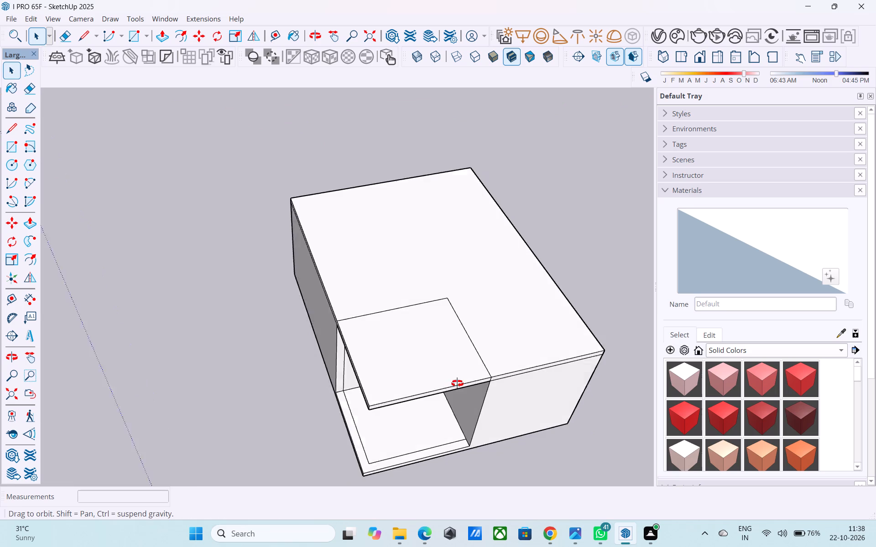
pyautogui.moveTo(457, 383); pyautogui.dragTo(459, 383, button='middle')
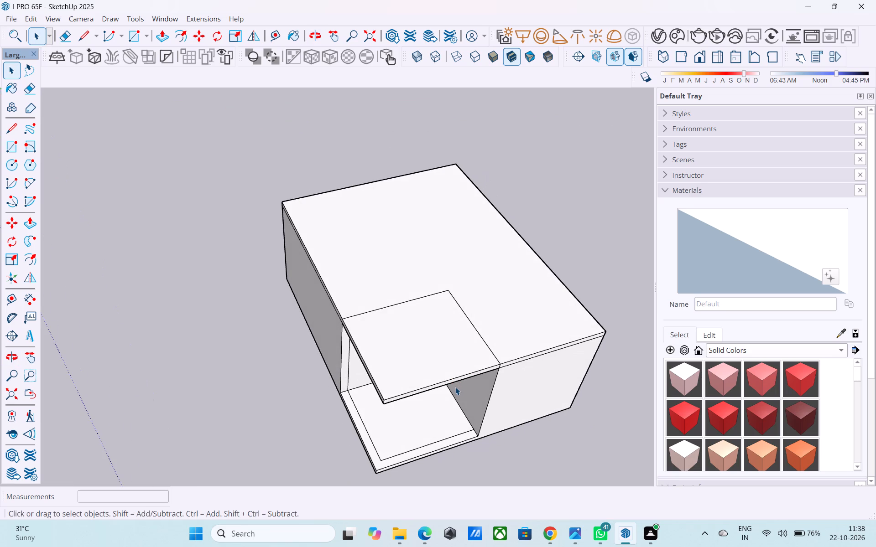
pyautogui.moveTo(455, 387); pyautogui.dragTo(300, 370, button='middle')
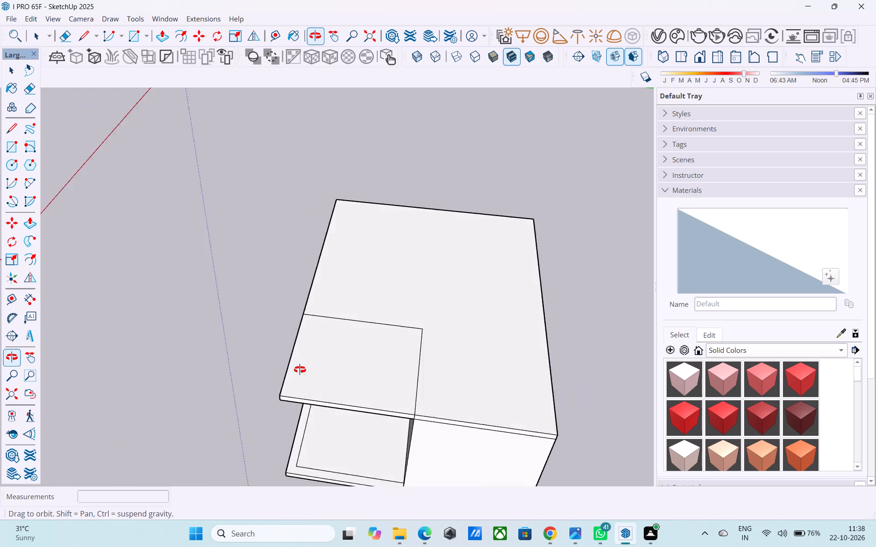
pyautogui.moveTo(300, 370); pyautogui.dragTo(193, 320, button='middle')
pyautogui.scroll(-4, 270, 292)
pyautogui.moveTo(296, 296); pyautogui.dragTo(303, 342, button='middle')
pyautogui.scroll(5, 313, 347)
pyautogui.click(345, 347)
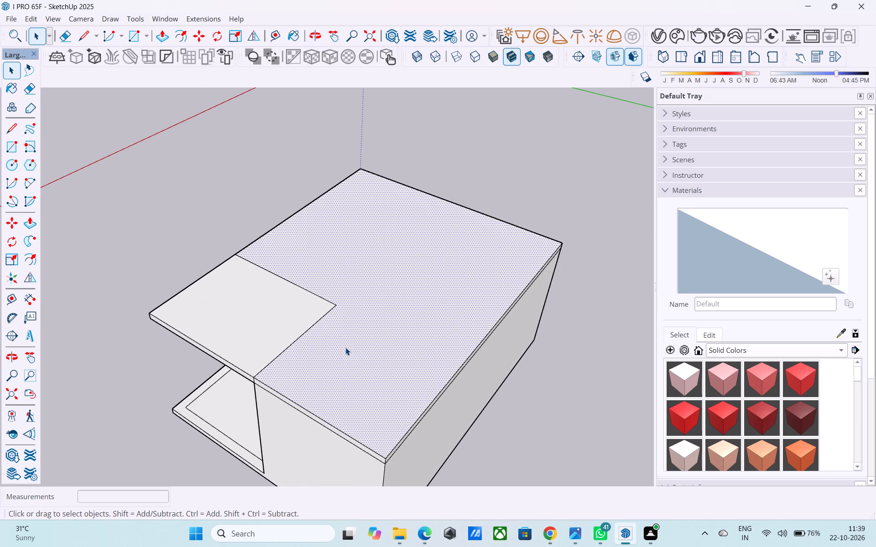
pyautogui.press('f')
pyautogui.click(345, 347)
pyautogui.press('6')
pyautogui.hotkey('shift', '"')
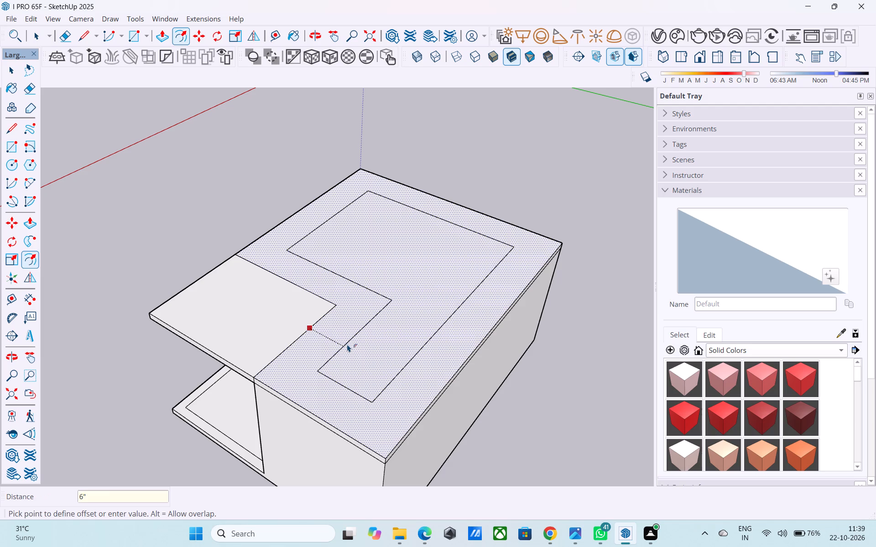
pyautogui.press('Return')
pyautogui.press('space')
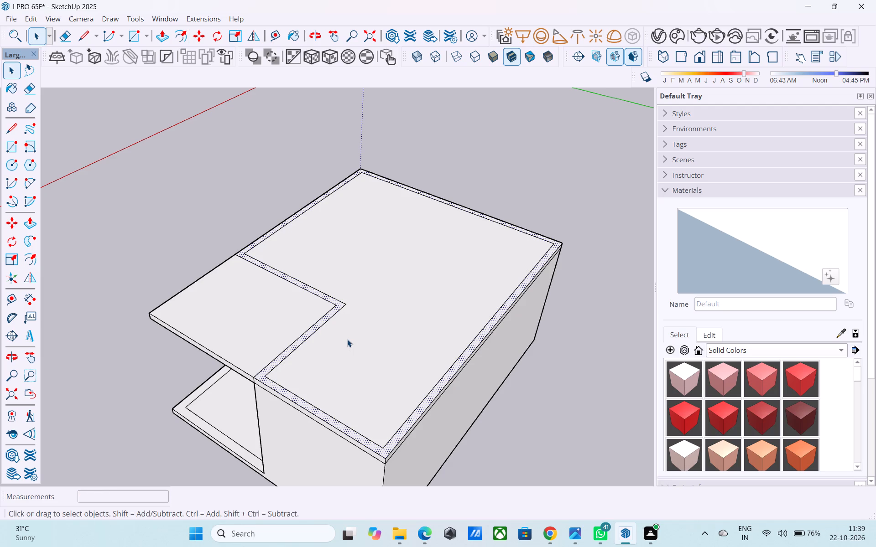
# Examine the building from low and high angles, checking the open corner area and the roof slab.
pyautogui.scroll(-1, 416, 336)
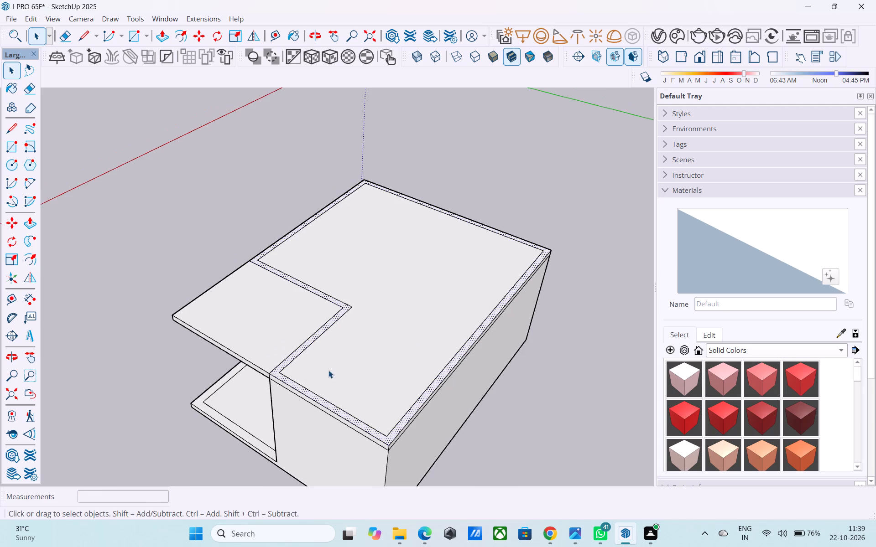
pyautogui.moveTo(328, 370); pyautogui.dragTo(535, 318, button='middle')
pyautogui.moveTo(346, 411); pyautogui.dragTo(473, 242, button='middle')
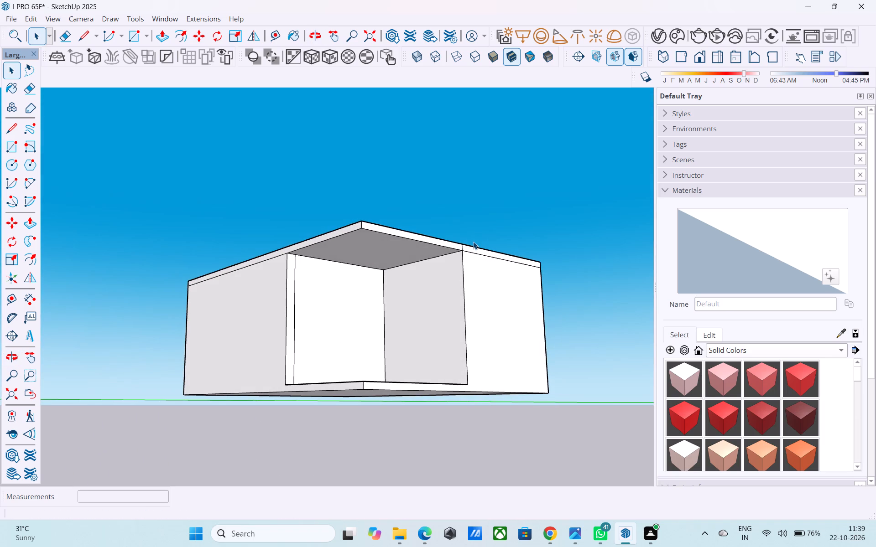
pyautogui.moveTo(472, 255); pyautogui.dragTo(467, 277, button='middle')
pyautogui.scroll(-2, 395, 319)
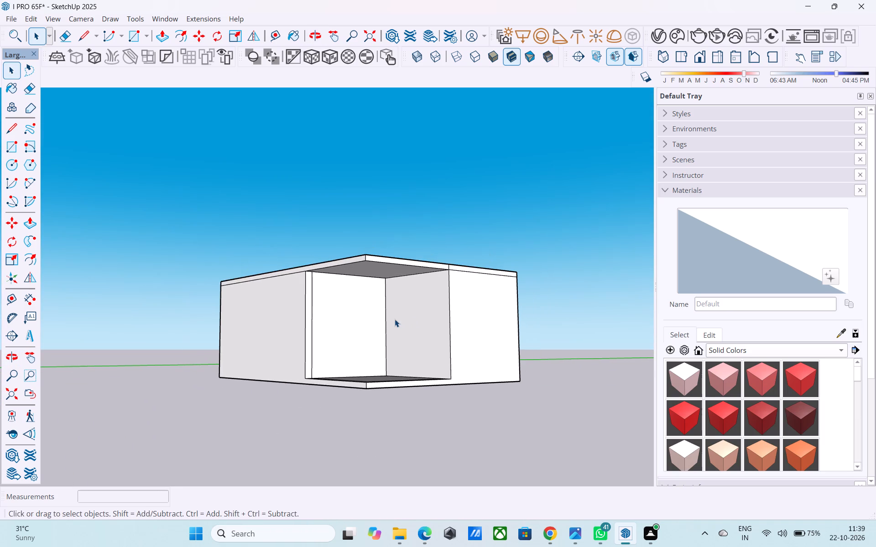
pyautogui.scroll(-3, 456, 334)
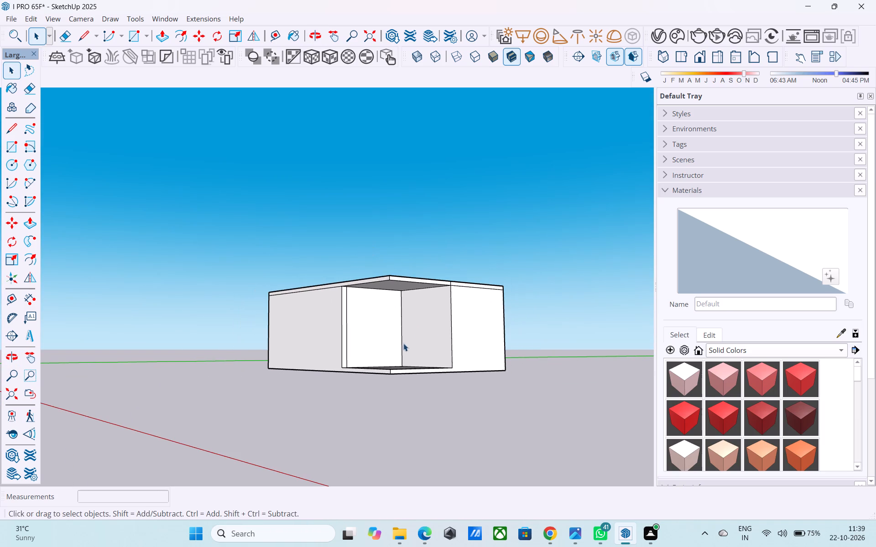
pyautogui.scroll(-3, 395, 353)
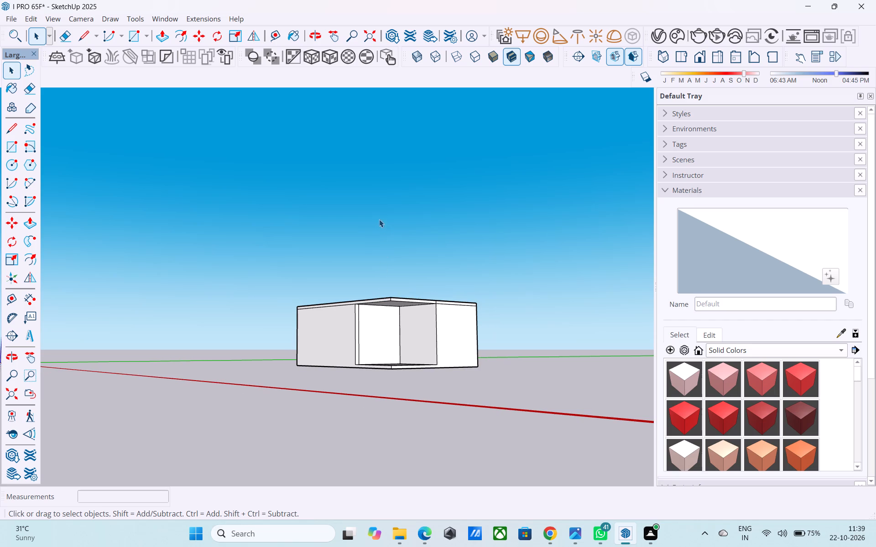
pyautogui.scroll(5, 379, 219)
pyautogui.moveTo(378, 218); pyautogui.dragTo(383, 276, button='middle')
pyautogui.scroll(-4, 383, 276)
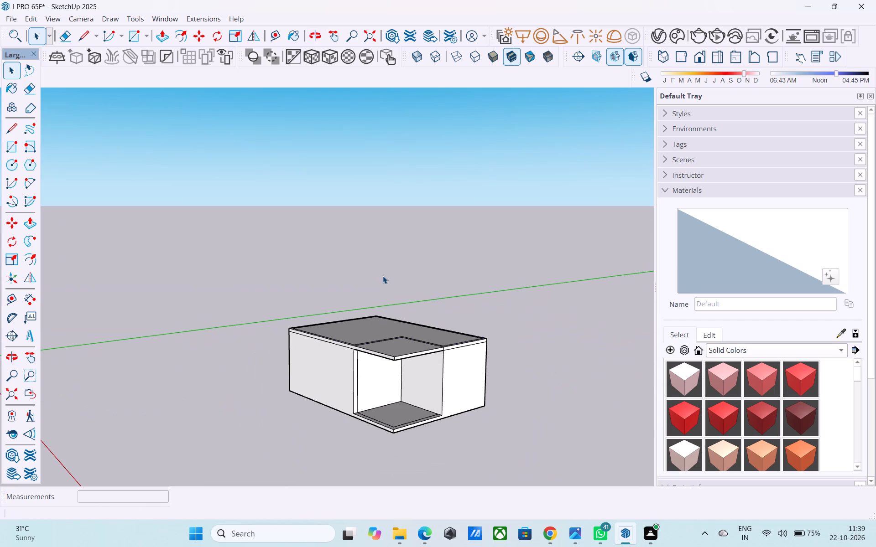
pyautogui.moveTo(382, 276); pyautogui.dragTo(369, 272, button='middle')
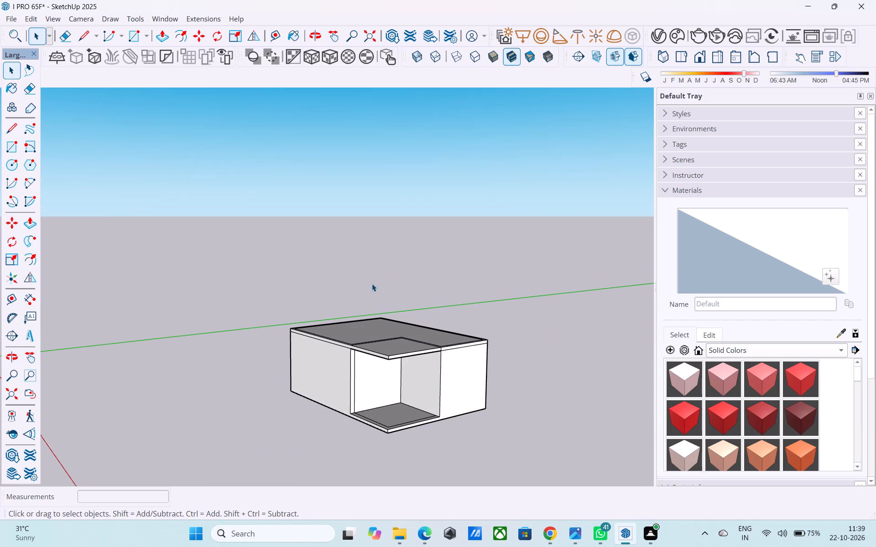
pyautogui.moveTo(372, 296); pyautogui.dragTo(369, 279, button='middle')
pyautogui.scroll(4, 368, 279)
pyautogui.scroll(-6, 368, 279)
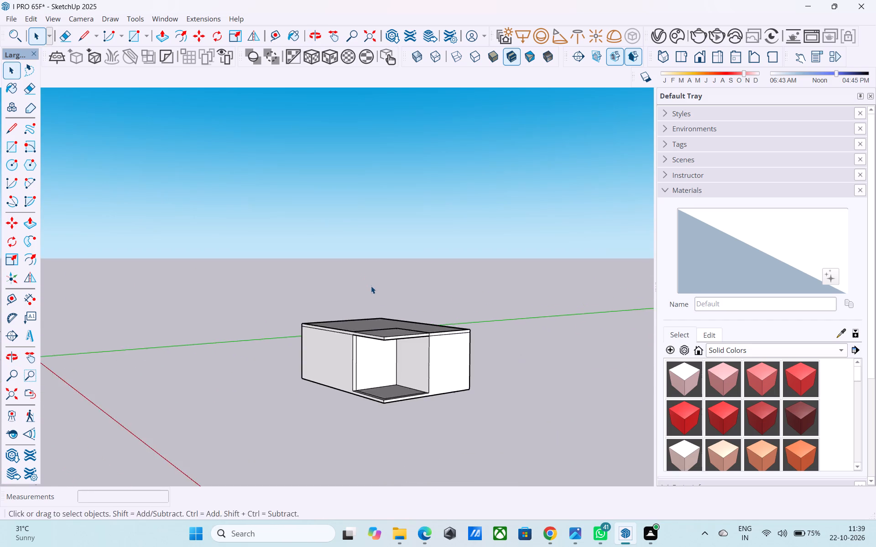
pyautogui.moveTo(371, 286); pyautogui.dragTo(239, 258, button='middle')
pyautogui.scroll(6, 338, 313)
pyautogui.moveTo(347, 329); pyautogui.dragTo(358, 395, button='middle')
pyautogui.scroll(-5, 344, 271)
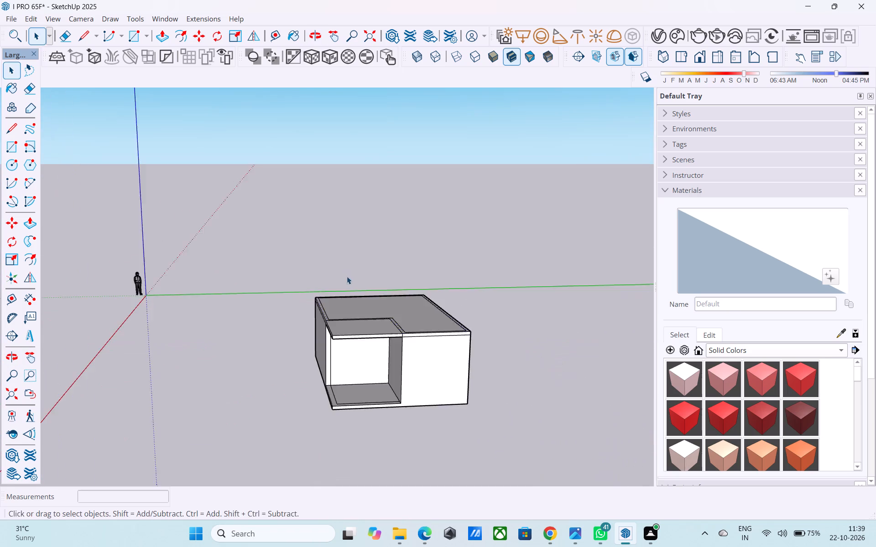
pyautogui.moveTo(348, 285); pyautogui.dragTo(368, 425, button='middle')
# Push/Pull the 6" border face on the roof slab up by 10' to raise the upper-floor walls.
pyautogui.scroll(6, 400, 363)
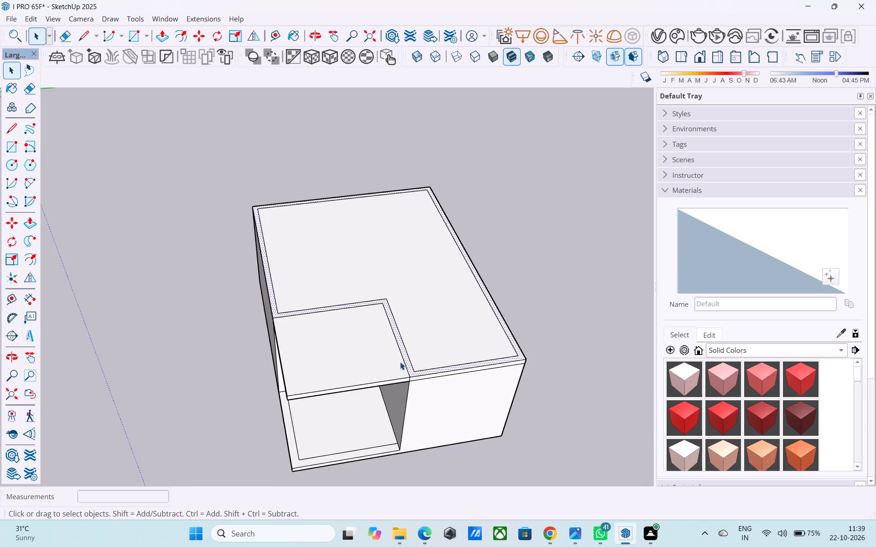
pyautogui.scroll(7, 407, 353)
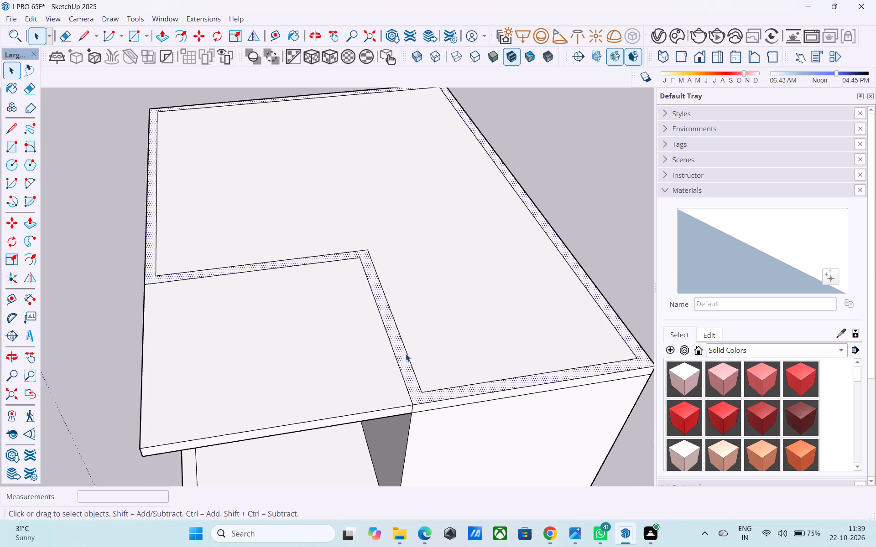
pyautogui.press('p')
pyautogui.click(405, 354)
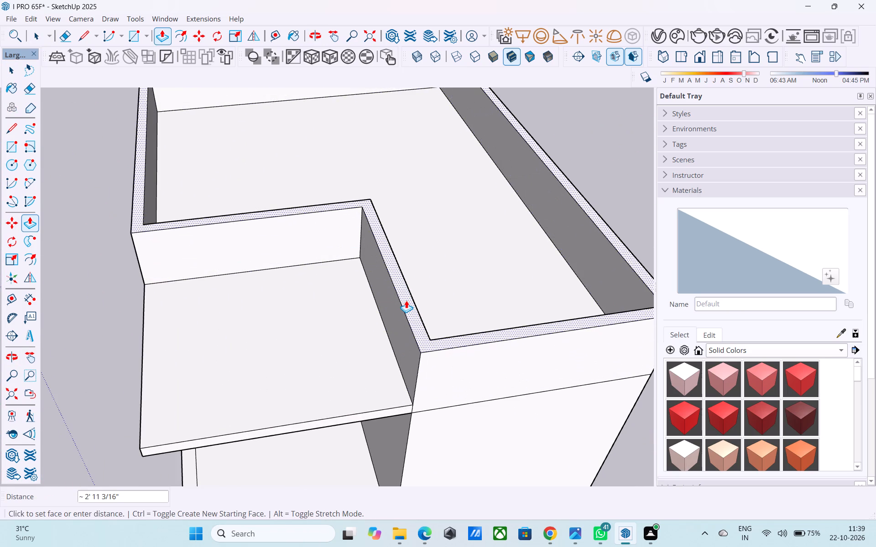
pyautogui.write('10')
pyautogui.press("'")
pyautogui.press('Return')
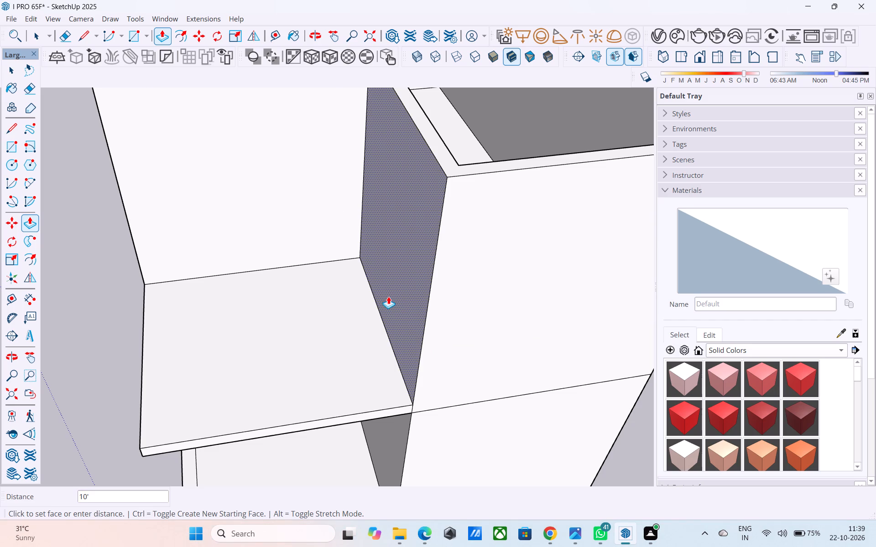
# Examine the two-storey building from above and below, including the upper walls and the slab over the open area.
pyautogui.scroll(-4, 374, 339)
pyautogui.moveTo(366, 352); pyautogui.dragTo(388, 309, button='middle')
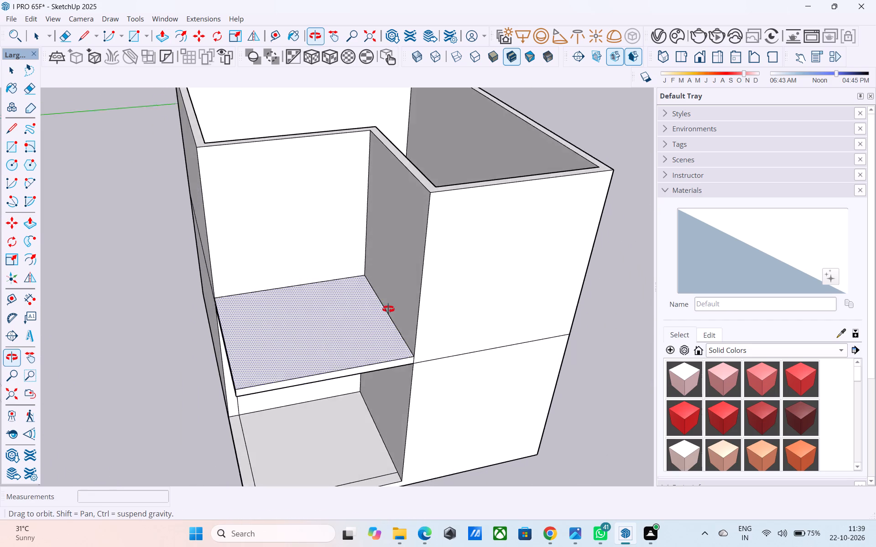
pyautogui.moveTo(388, 309); pyautogui.dragTo(390, 307, button='middle')
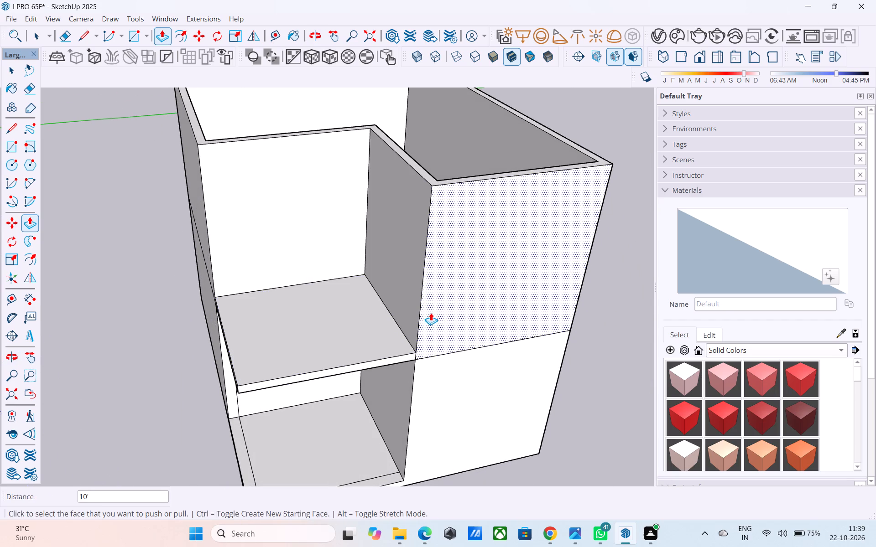
pyautogui.scroll(-2, 431, 313)
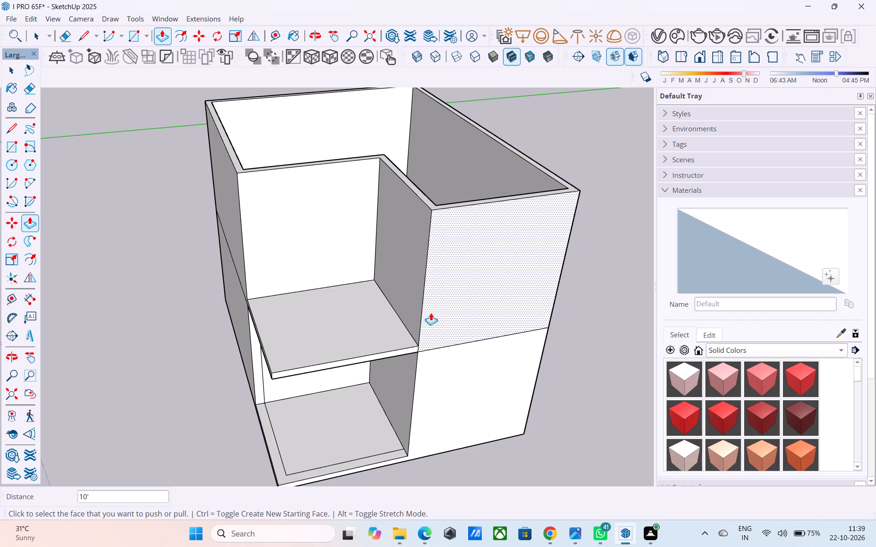
pyautogui.moveTo(430, 324); pyautogui.dragTo(435, 312, button='middle')
pyautogui.scroll(-1, 445, 338)
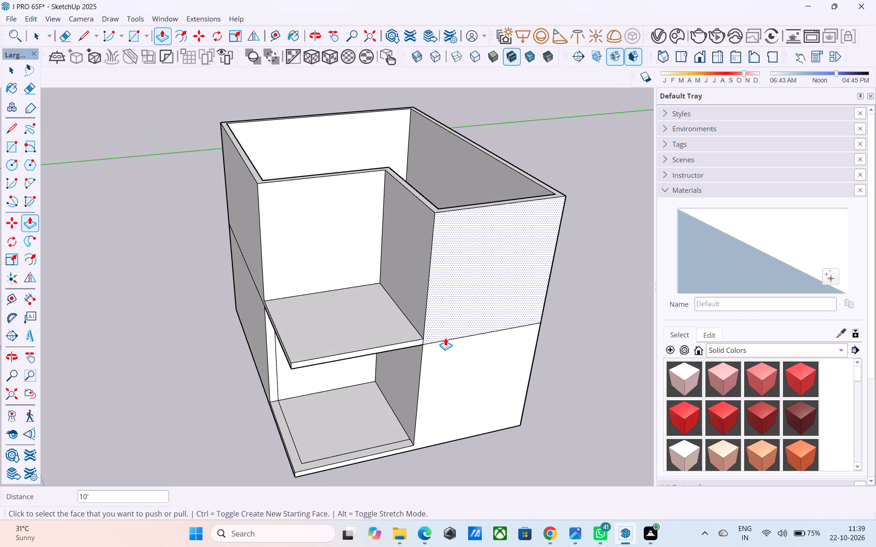
pyautogui.scroll(-5, 445, 338)
pyautogui.moveTo(383, 374); pyautogui.dragTo(381, 368, button='middle')
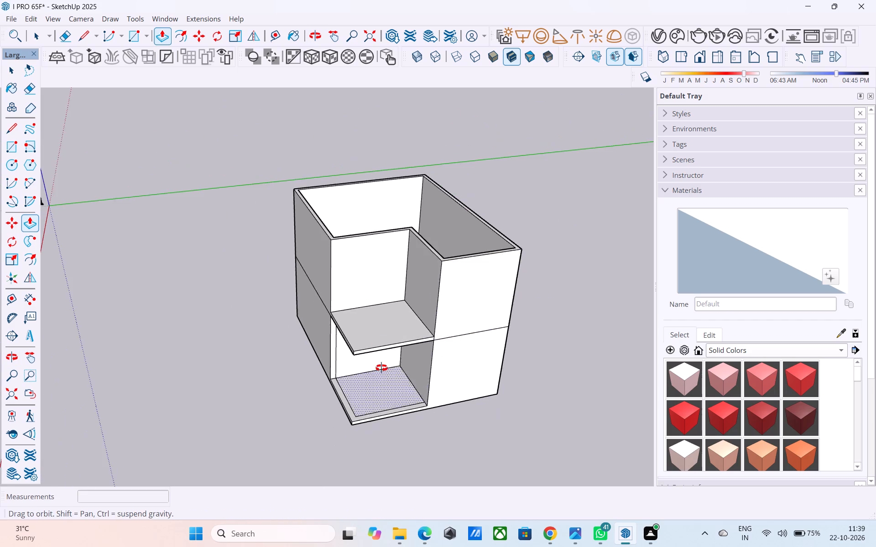
pyautogui.moveTo(381, 368); pyautogui.dragTo(453, 204, button='middle')
pyautogui.moveTo(395, 294); pyautogui.dragTo(394, 294, button='middle')
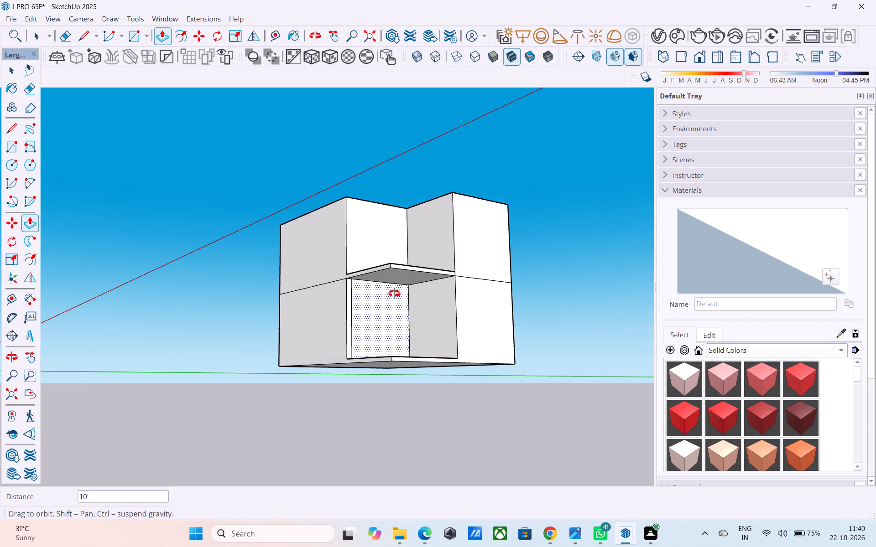
# Examine the two-storey building from above and at eye level, including the wall tops, open corner and projecting slab.
pyautogui.moveTo(394, 294); pyautogui.dragTo(307, 314, button='middle')
pyautogui.scroll(4, 369, 165)
pyautogui.moveTo(374, 167); pyautogui.dragTo(376, 287, button='middle')
pyautogui.scroll(-2, 352, 180)
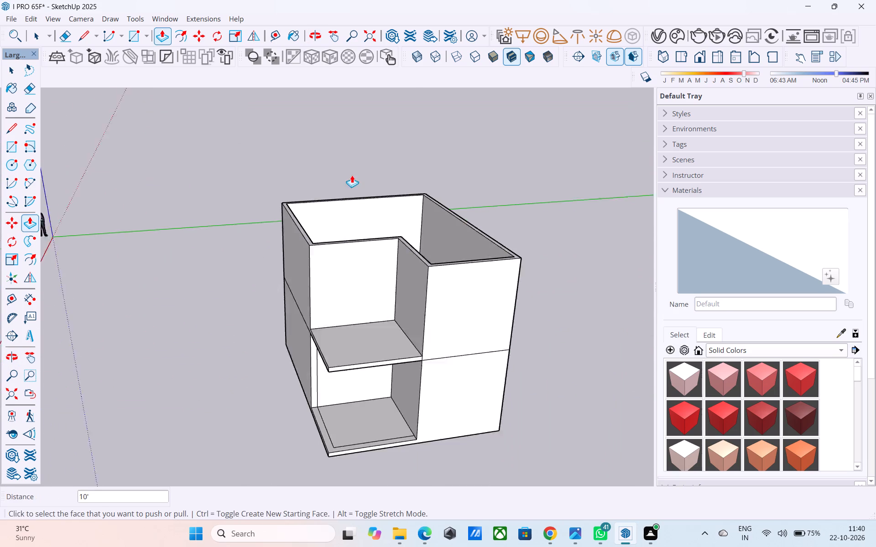
pyautogui.scroll(-3, 352, 175)
pyautogui.moveTo(362, 274); pyautogui.dragTo(460, 202, button='middle')
pyautogui.scroll(4, 460, 202)
pyautogui.moveTo(460, 202); pyautogui.dragTo(312, 217, button='middle')
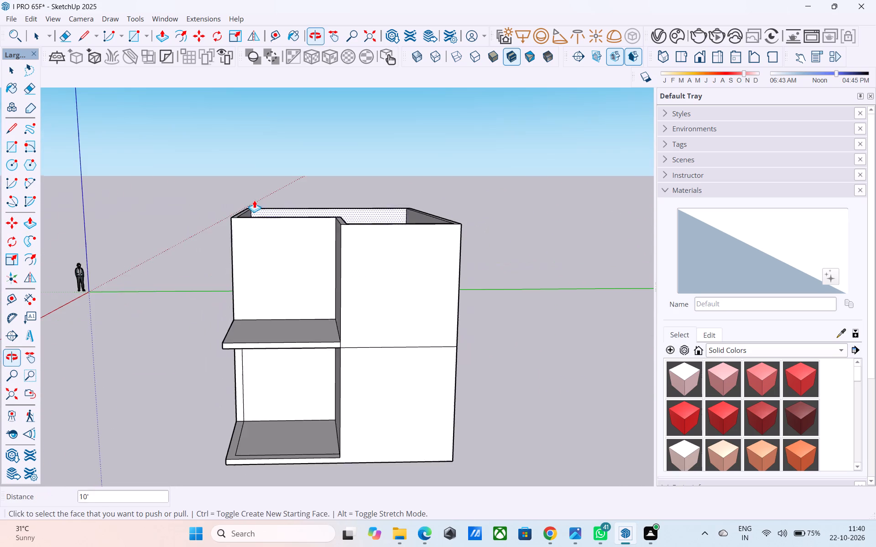
pyautogui.scroll(4, 247, 200)
pyautogui.moveTo(245, 209); pyautogui.dragTo(381, 258, button='middle')
pyautogui.scroll(-3, 233, 247)
pyautogui.scroll(1, 233, 247)
pyautogui.scroll(-2, 233, 246)
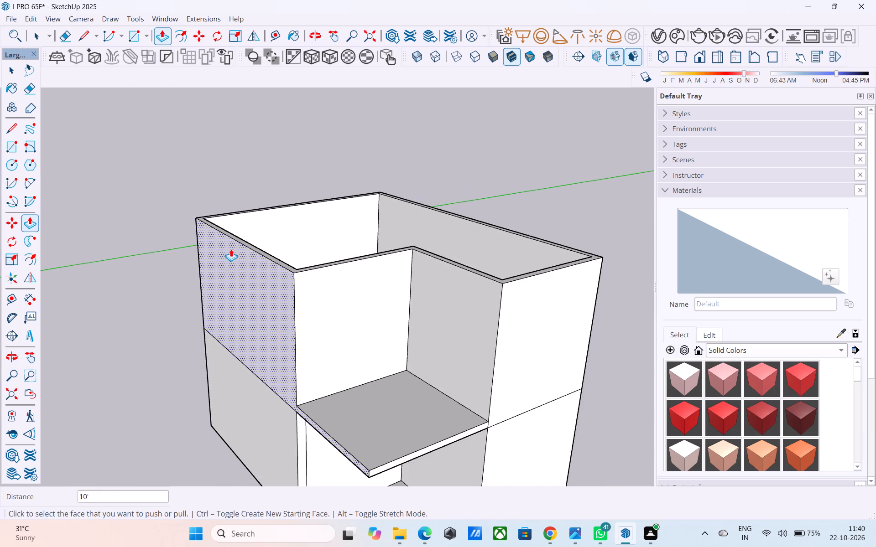
pyautogui.moveTo(219, 239); pyautogui.dragTo(214, 216, button='middle')
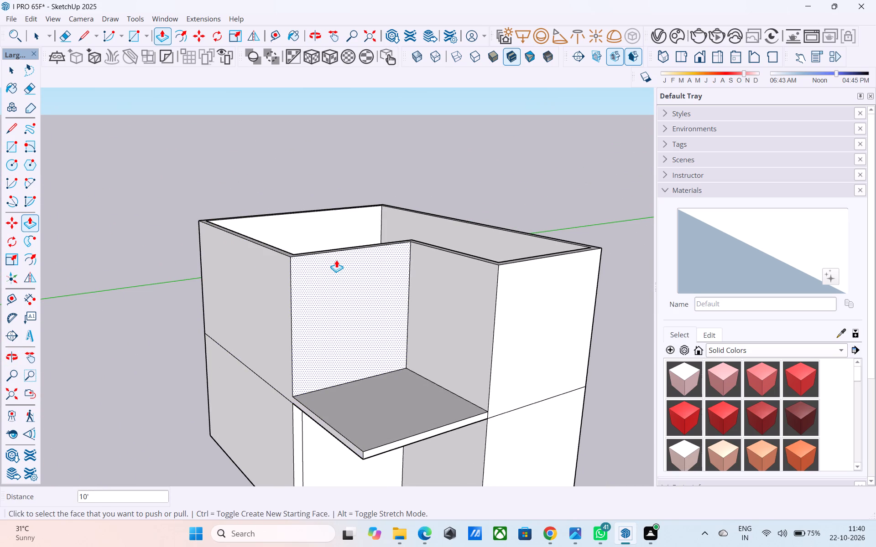
pyautogui.moveTo(342, 271); pyautogui.dragTo(322, 253, button='middle')
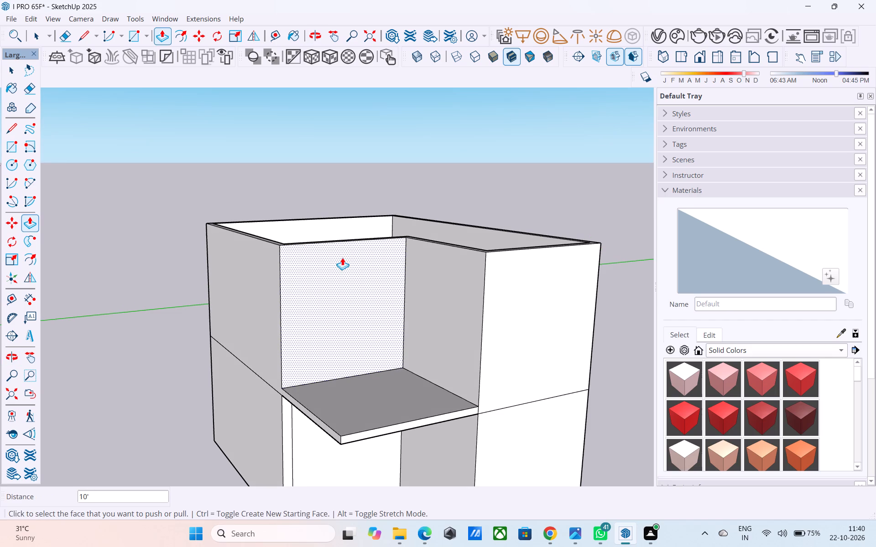
pyautogui.moveTo(343, 258); pyautogui.dragTo(319, 262, button='middle')
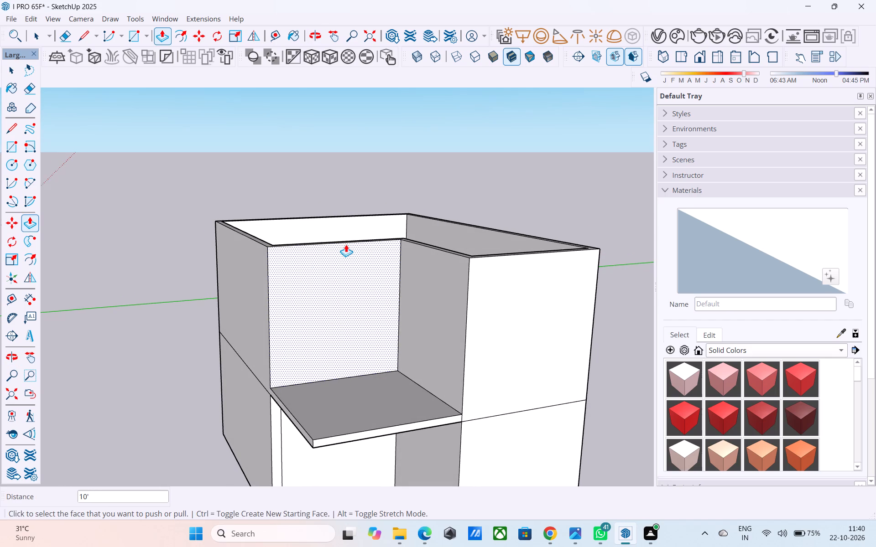
pyautogui.moveTo(346, 244); pyautogui.dragTo(277, 266, button='middle')
pyautogui.scroll(4, 280, 268)
pyautogui.scroll(-7, 265, 228)
pyautogui.moveTo(267, 260); pyautogui.dragTo(334, 196, button='middle')
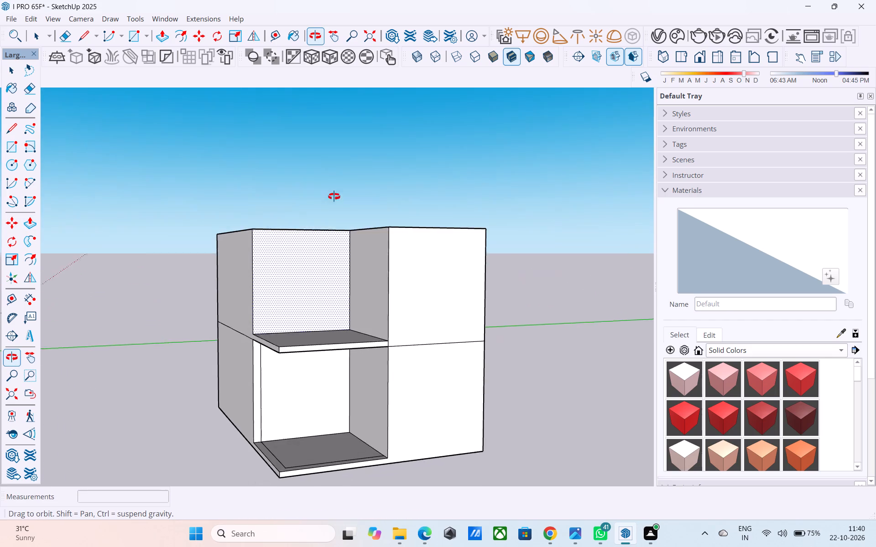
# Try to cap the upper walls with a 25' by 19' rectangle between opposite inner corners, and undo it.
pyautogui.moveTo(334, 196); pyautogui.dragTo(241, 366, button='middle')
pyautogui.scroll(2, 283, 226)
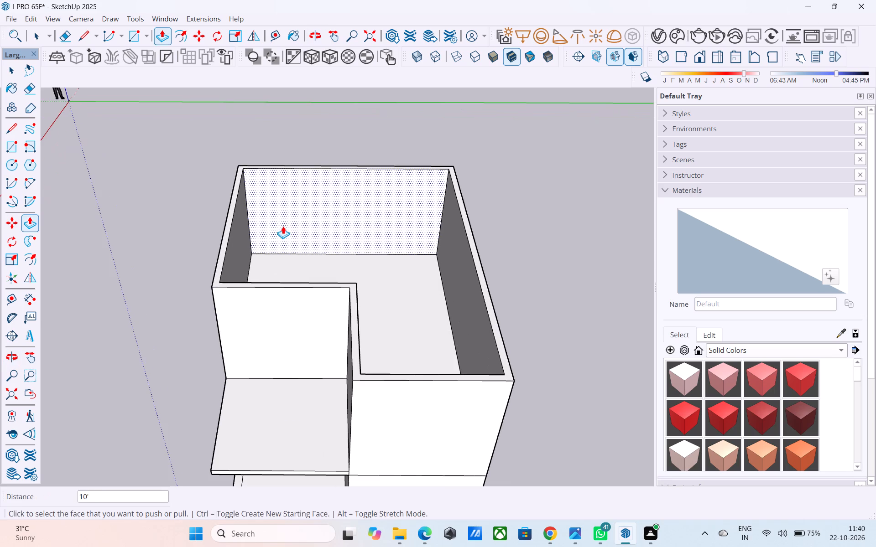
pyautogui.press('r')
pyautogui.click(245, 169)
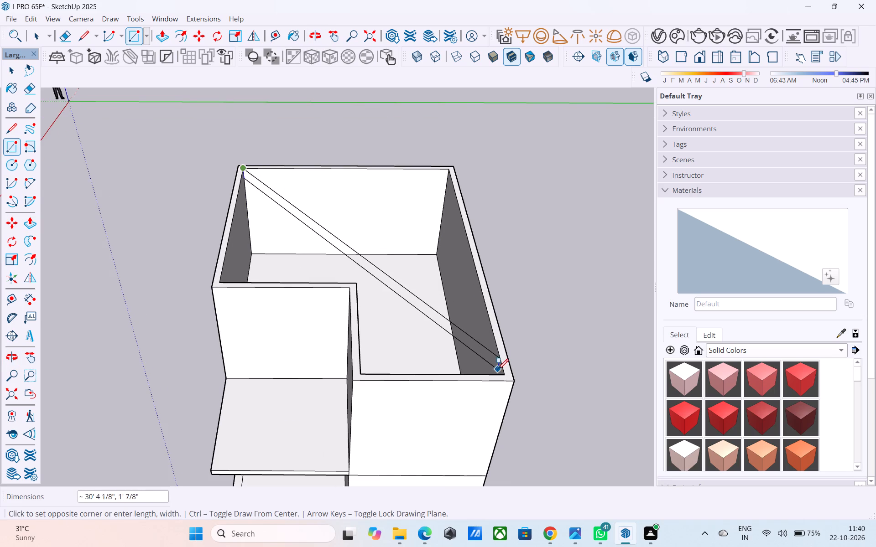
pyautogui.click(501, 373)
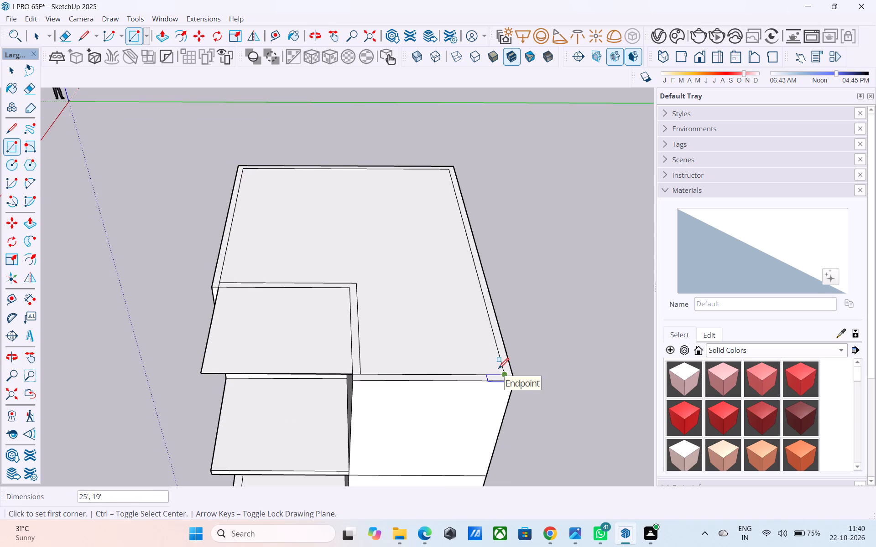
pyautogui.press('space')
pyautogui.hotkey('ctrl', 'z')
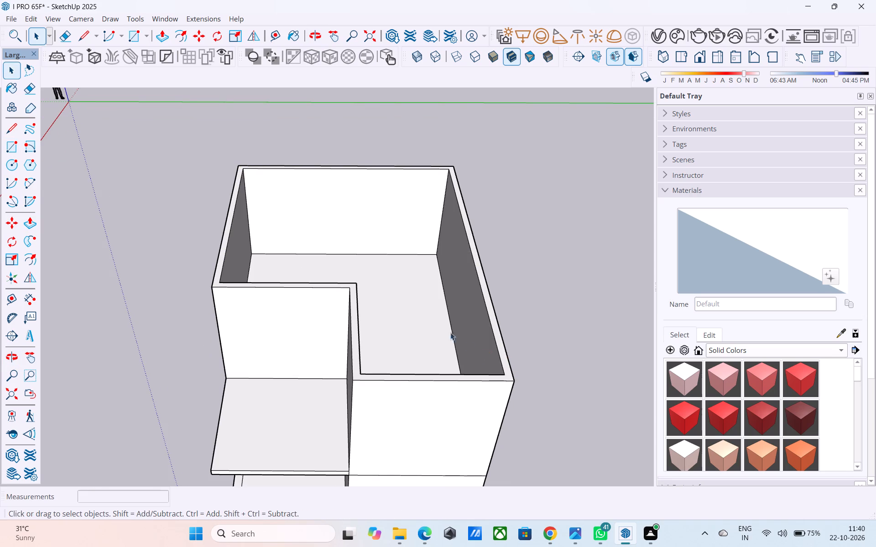
# Draw a 17' 3" line across the wall tops from the L's recessed outer corner to the far wall's outer edge, capping the rooms.
pyautogui.press('l')
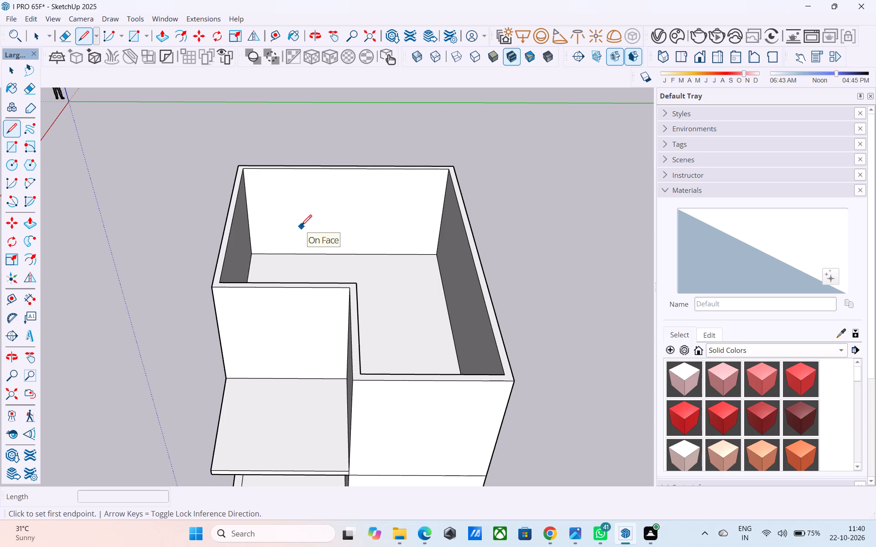
pyautogui.click(350, 291)
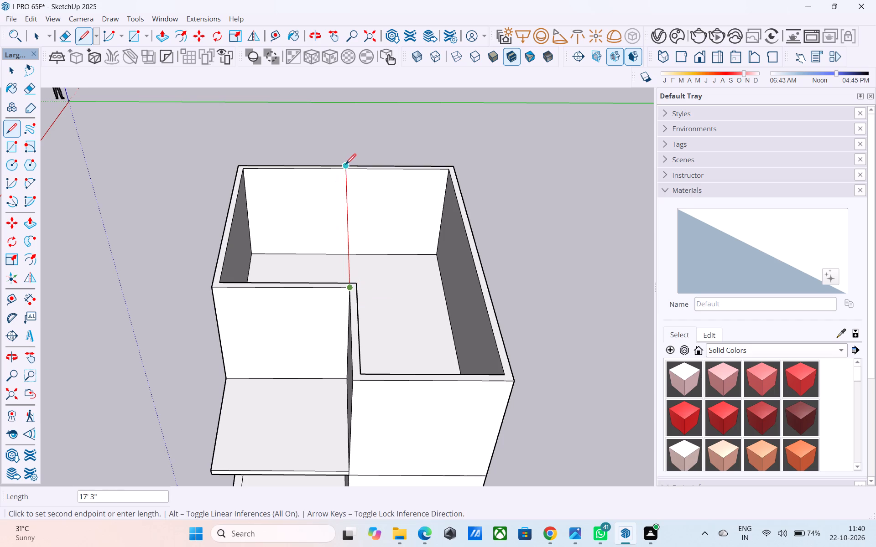
pyautogui.moveTo(345, 165); pyautogui.dragTo(353, 257, button='middle')
pyautogui.scroll(1, 347, 227)
pyautogui.click(343, 144)
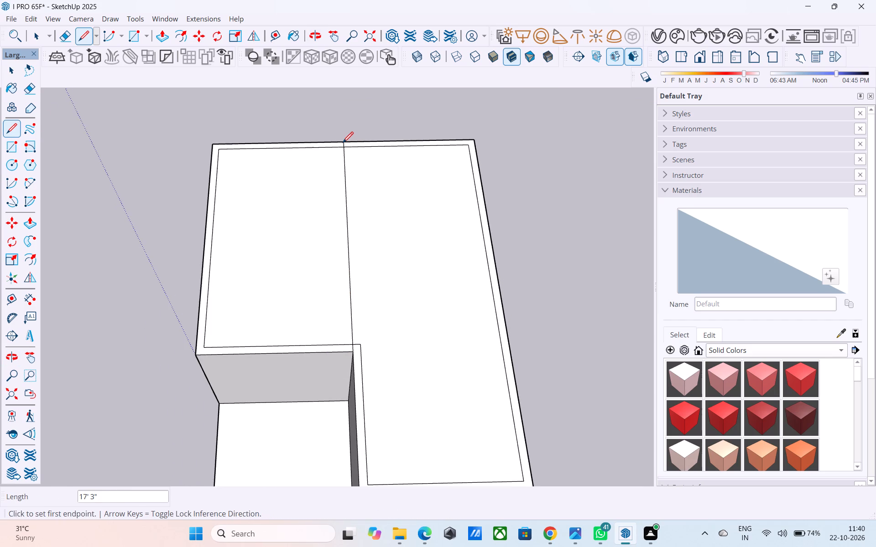
pyautogui.press('space')
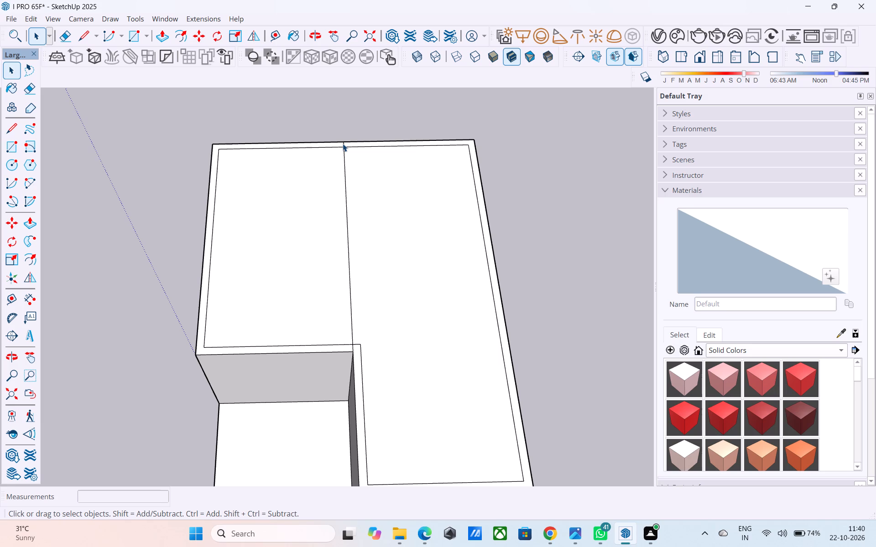
# Reverse the orientation of the two top faces on either side of the dividing line.
pyautogui.click(294, 197)
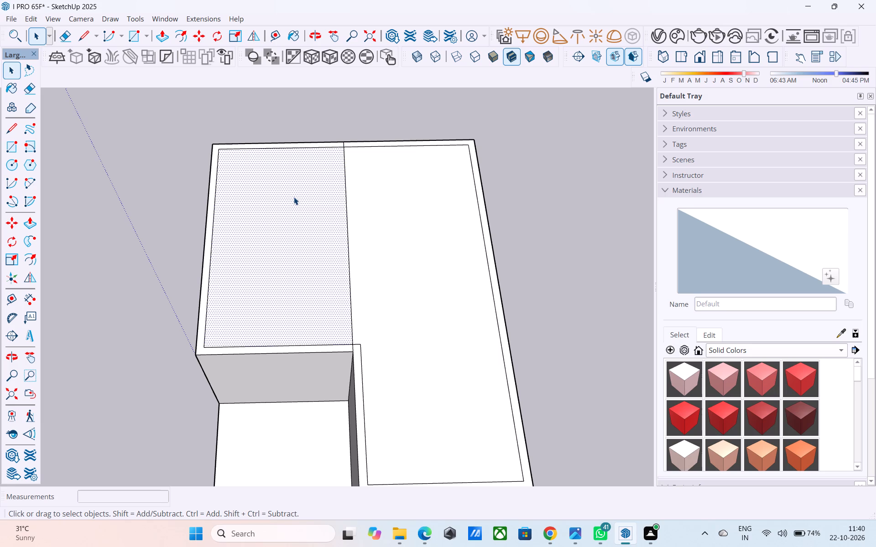
pyautogui.rightClick(294, 197)
pyautogui.click(325, 349)
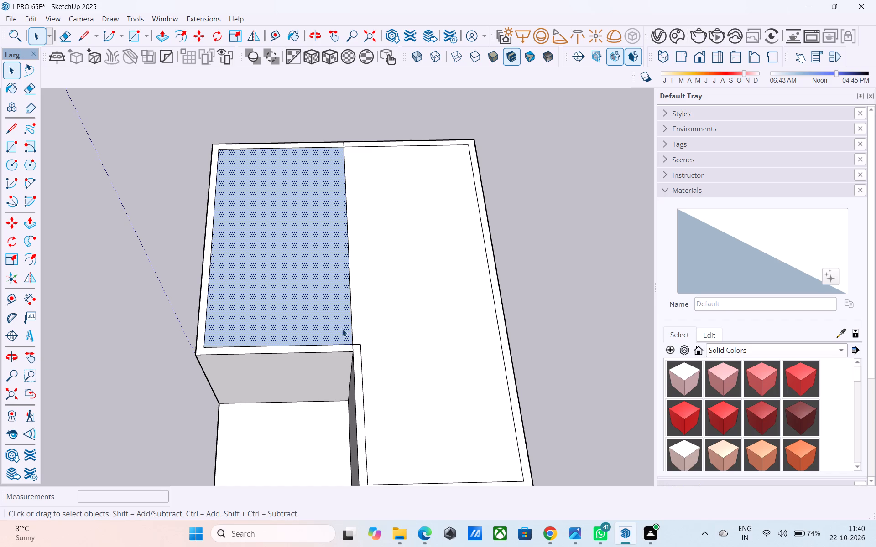
pyautogui.click(380, 325)
pyautogui.rightClick(380, 325)
pyautogui.click(423, 218)
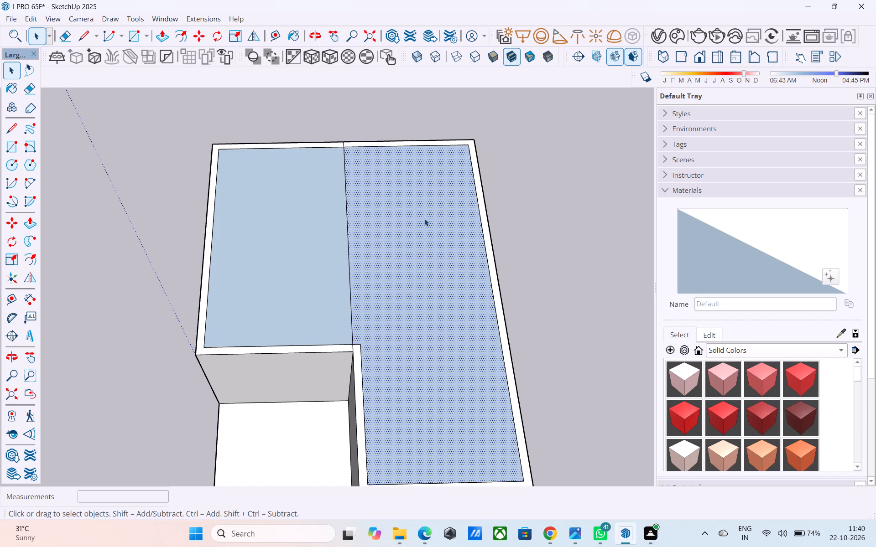
# Examine the capped building from above and from the open corner side.
pyautogui.scroll(-2, 424, 218)
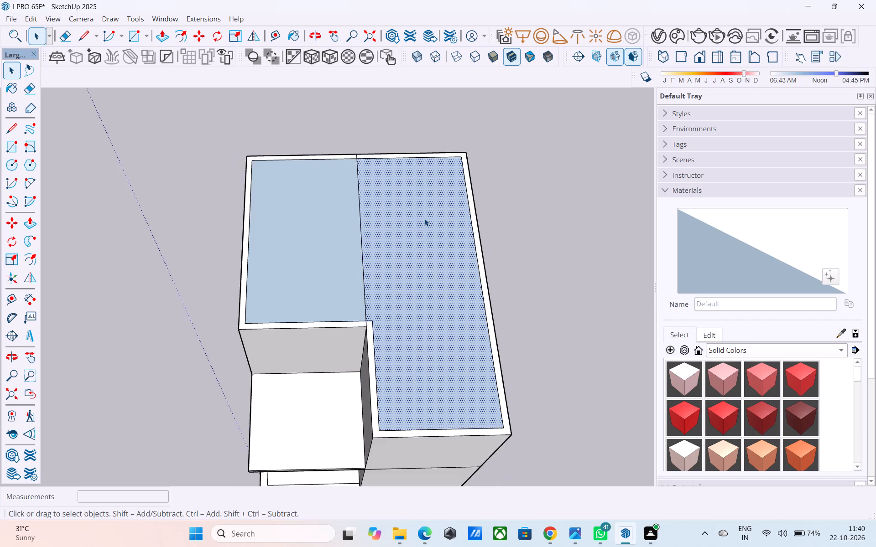
pyautogui.scroll(-3, 424, 218)
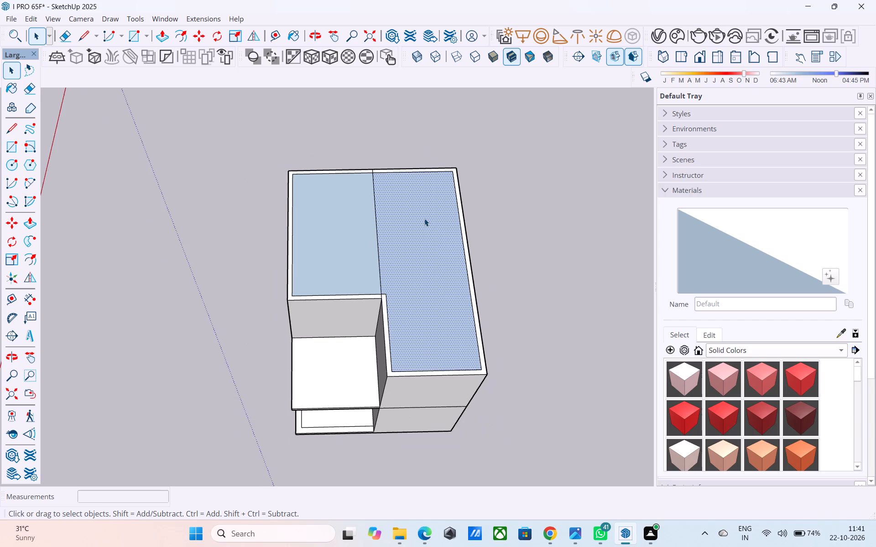
pyautogui.scroll(-3, 424, 218)
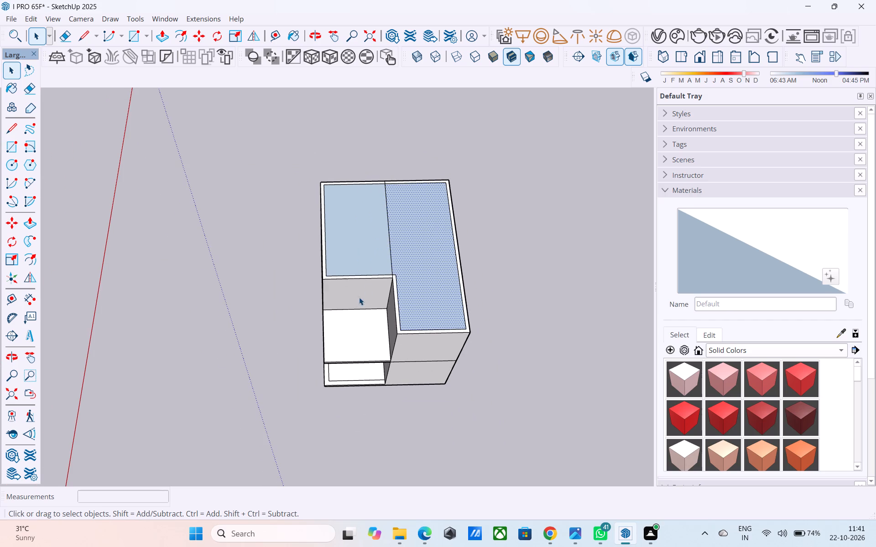
pyautogui.scroll(-3, 355, 299)
pyautogui.moveTo(352, 299); pyautogui.dragTo(348, 188, button='middle')
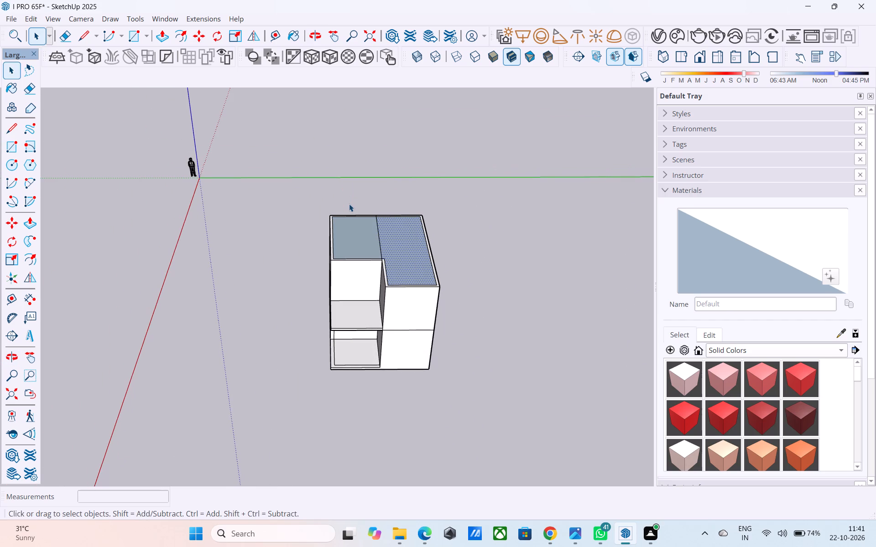
pyautogui.moveTo(349, 204); pyautogui.dragTo(331, 203, button='middle')
pyautogui.moveTo(351, 222); pyautogui.dragTo(330, 226, button='middle')
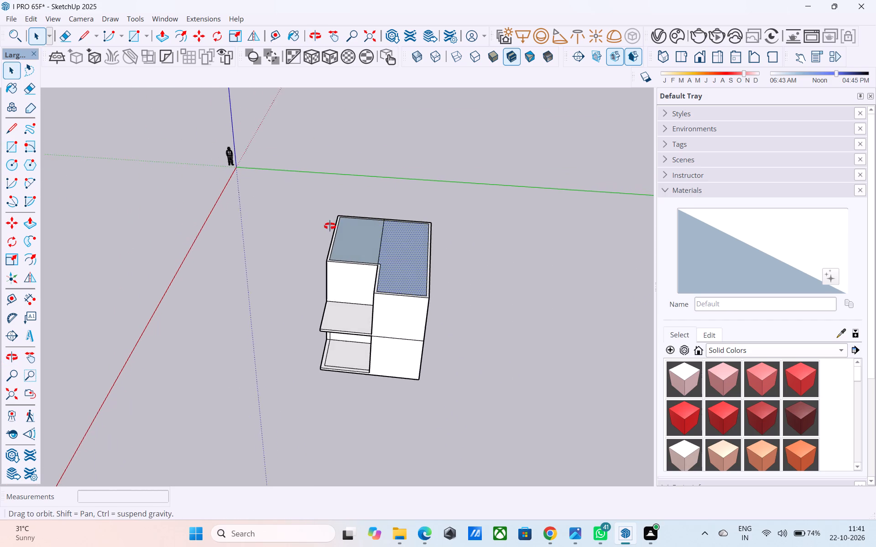
pyautogui.moveTo(330, 226); pyautogui.dragTo(330, 227, button='middle')
# Erase the dividing line between the two top faces to merge them into one L-shaped face.
pyautogui.scroll(8, 335, 232)
pyautogui.scroll(4, 437, 284)
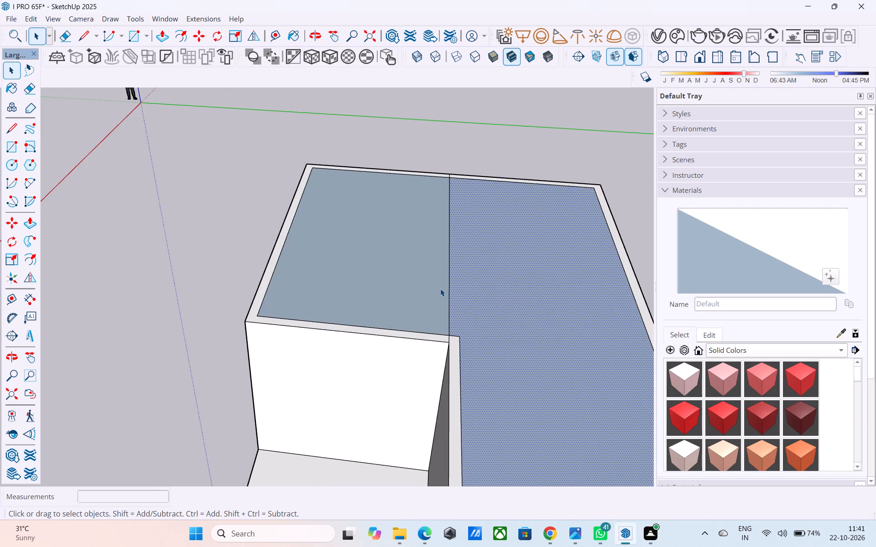
pyautogui.press('e')
pyautogui.moveTo(452, 298); pyautogui.dragTo(440, 293)
pyautogui.press('space')
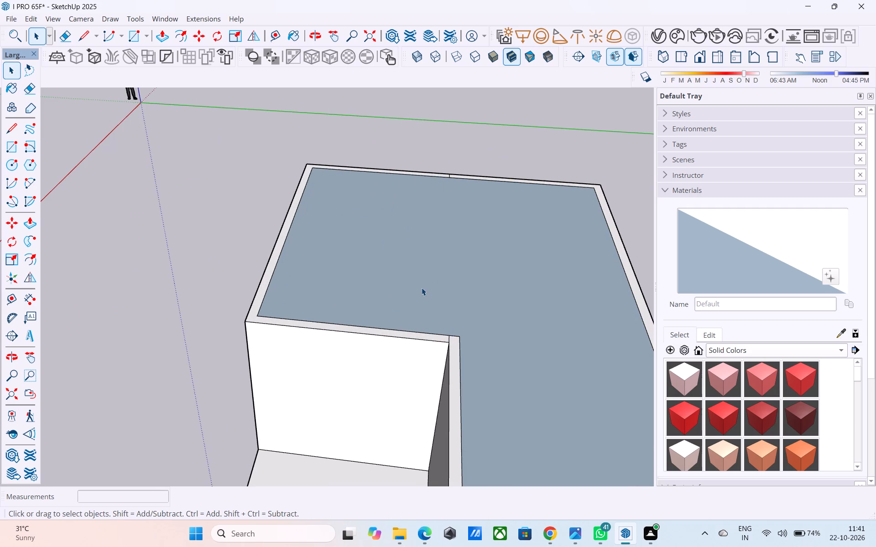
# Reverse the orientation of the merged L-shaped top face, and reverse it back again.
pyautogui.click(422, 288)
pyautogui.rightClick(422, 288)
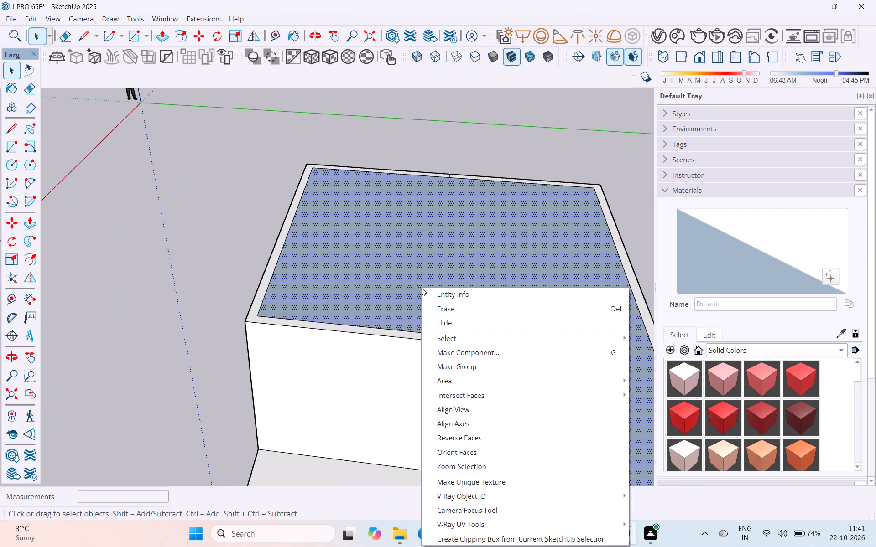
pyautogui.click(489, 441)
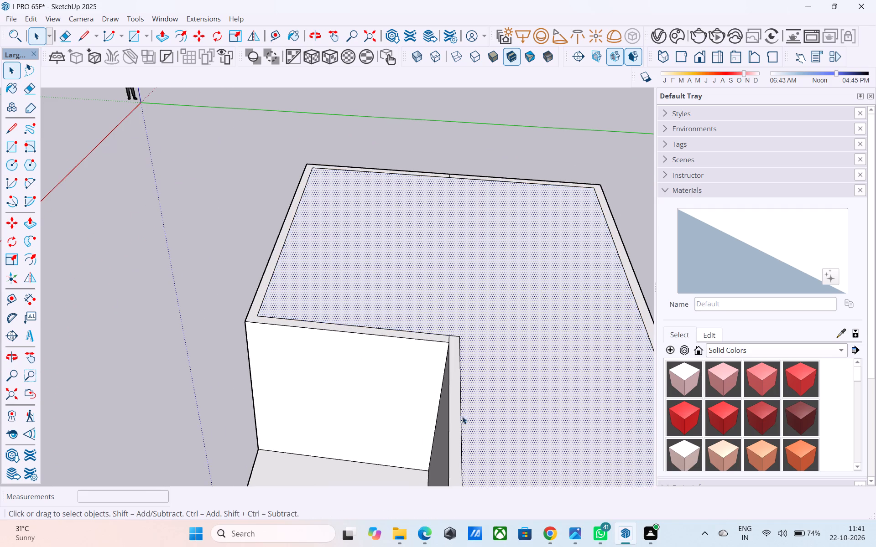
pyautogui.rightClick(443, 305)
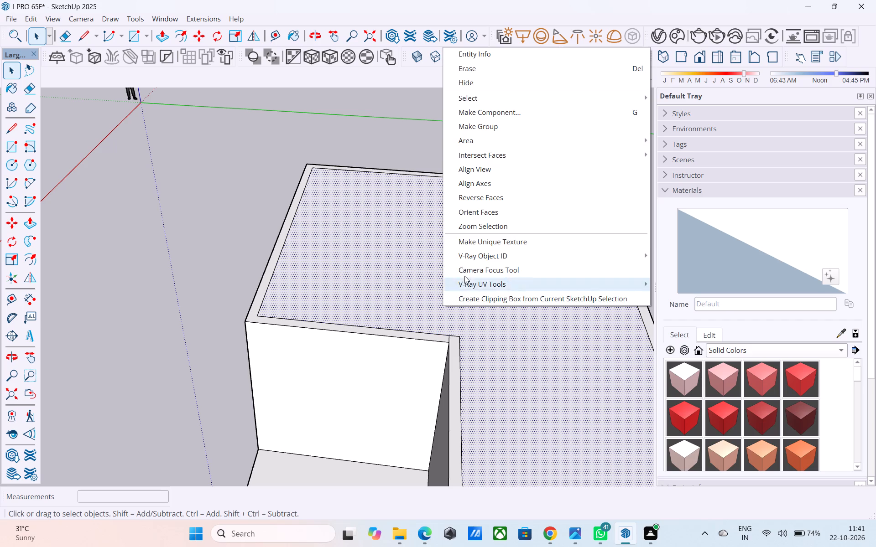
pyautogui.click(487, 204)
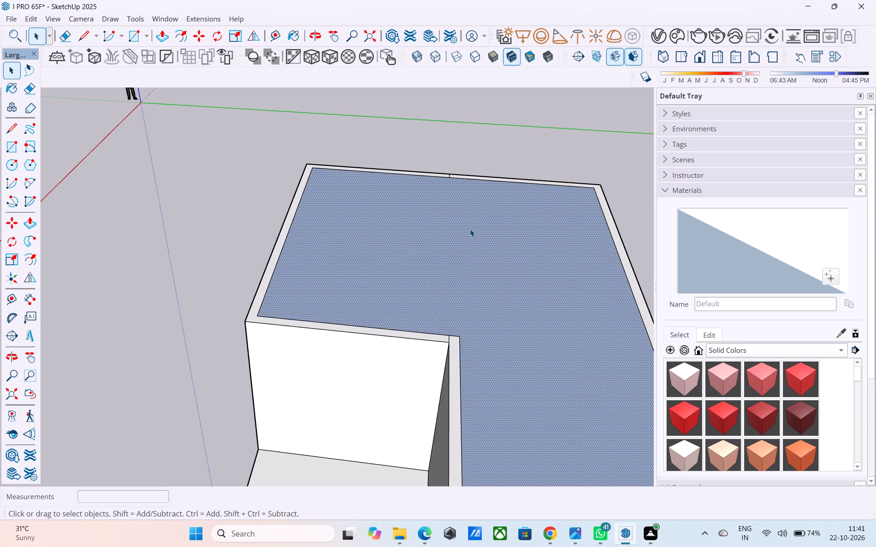
# Examine the merged top face and surrounding wall tops from several angles above the building.
pyautogui.scroll(-5, 350, 227)
pyautogui.scroll(-1, 308, 256)
pyautogui.moveTo(304, 271); pyautogui.dragTo(349, 326, button='middle')
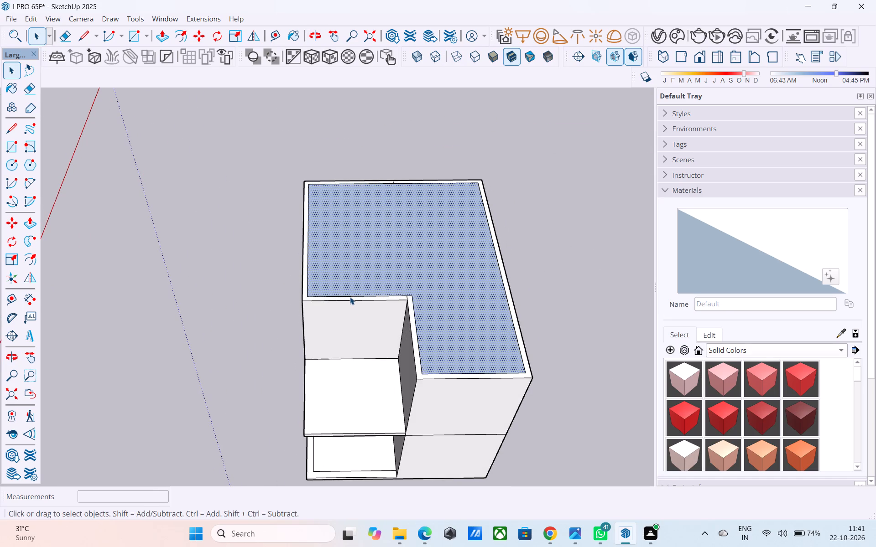
pyautogui.scroll(1, 350, 297)
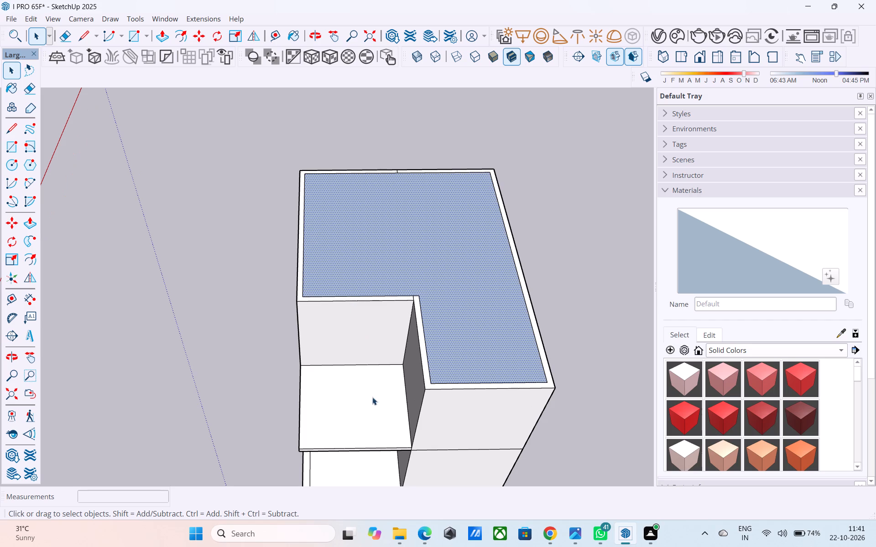
pyautogui.scroll(-2, 376, 433)
pyautogui.moveTo(376, 433); pyautogui.dragTo(371, 412, button='middle')
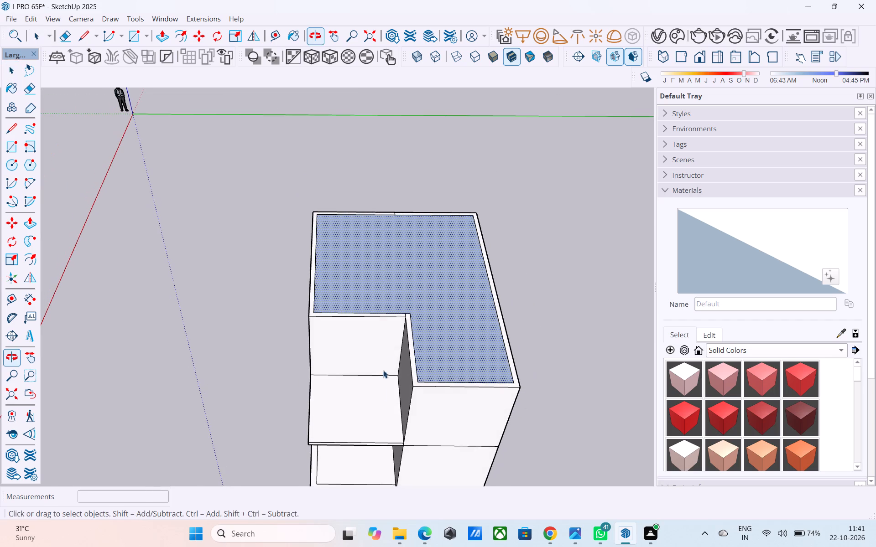
pyautogui.scroll(4, 434, 263)
pyautogui.moveTo(413, 295); pyautogui.dragTo(395, 233, button='middle')
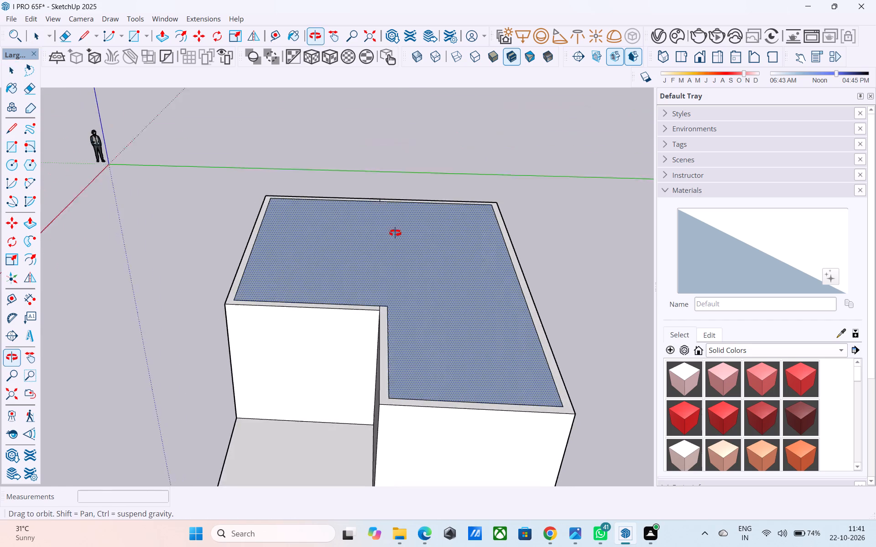
pyautogui.moveTo(395, 233); pyautogui.dragTo(395, 233, button='middle')
pyautogui.scroll(5, 368, 193)
pyautogui.scroll(-6, 368, 193)
pyautogui.moveTo(368, 193); pyautogui.dragTo(341, 249, button='middle')
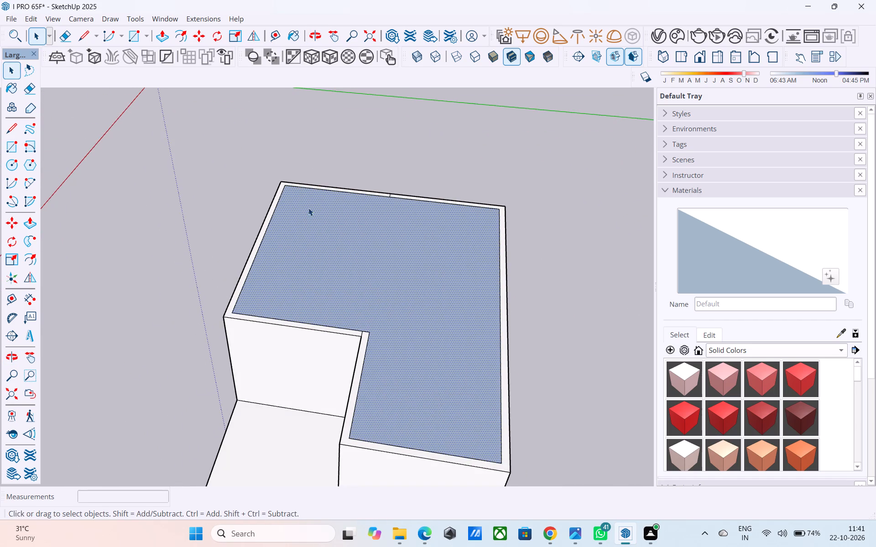
# Draw a 6" vertical line upward from the far outer corner of the inset L-shaped top face.
pyautogui.scroll(4, 303, 205)
pyautogui.press('l')
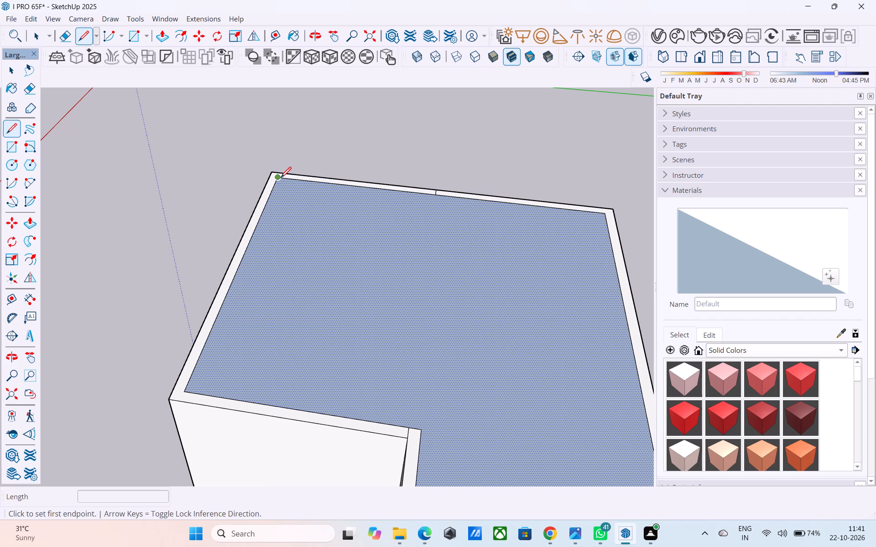
pyautogui.click(280, 178)
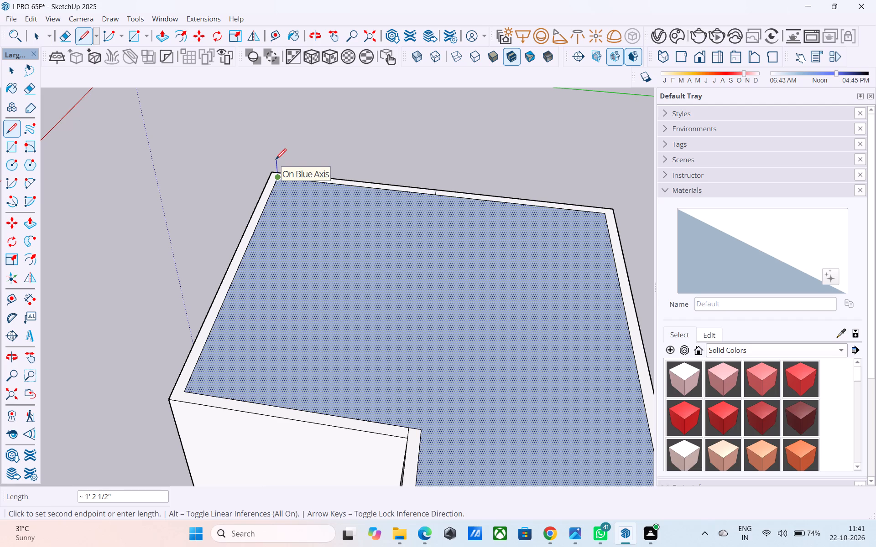
pyautogui.write('6"')
pyautogui.press('Return')
pyautogui.press('space')
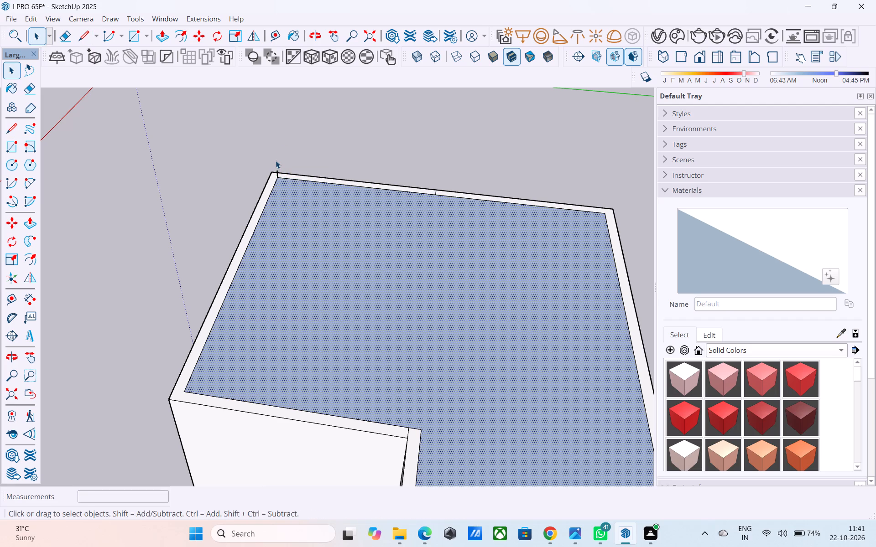
# Draw a 6" vertical line upward from the inner corner of the L-shaped top face.
pyautogui.scroll(1, 276, 160)
pyautogui.press('l')
pyautogui.scroll(-7, 273, 187)
pyautogui.moveTo(339, 321); pyautogui.dragTo(364, 293, button='middle')
pyautogui.scroll(6, 361, 310)
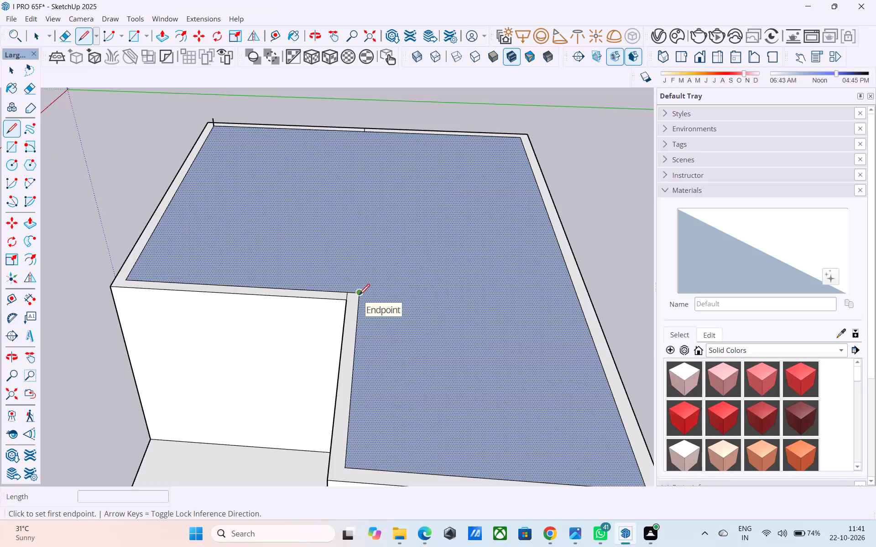
pyautogui.click(359, 296)
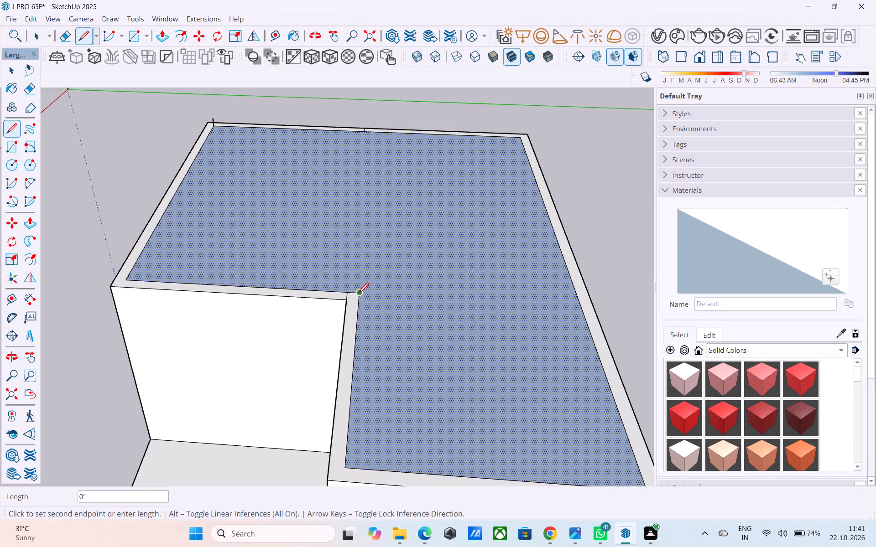
pyautogui.moveTo(358, 294); pyautogui.dragTo(351, 287, button='middle')
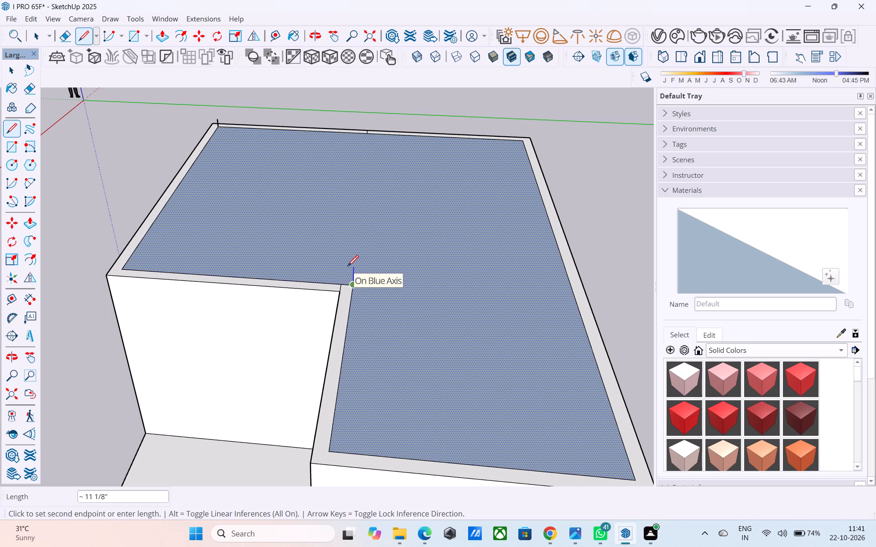
pyautogui.write('6"')
pyautogui.press('Return')
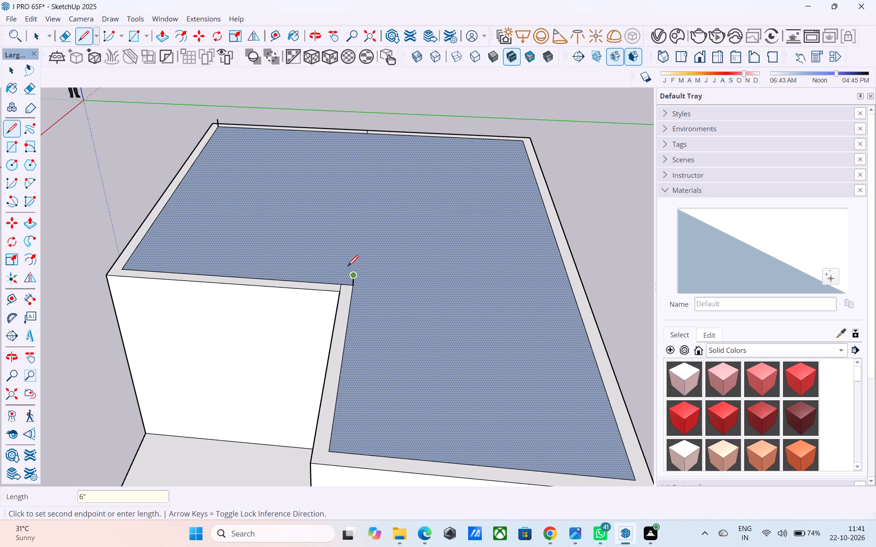
# Draw a 16' 3" by 10' horizontal rectangle between the upper ends of the two 6" vertical lines.
pyautogui.press('r')
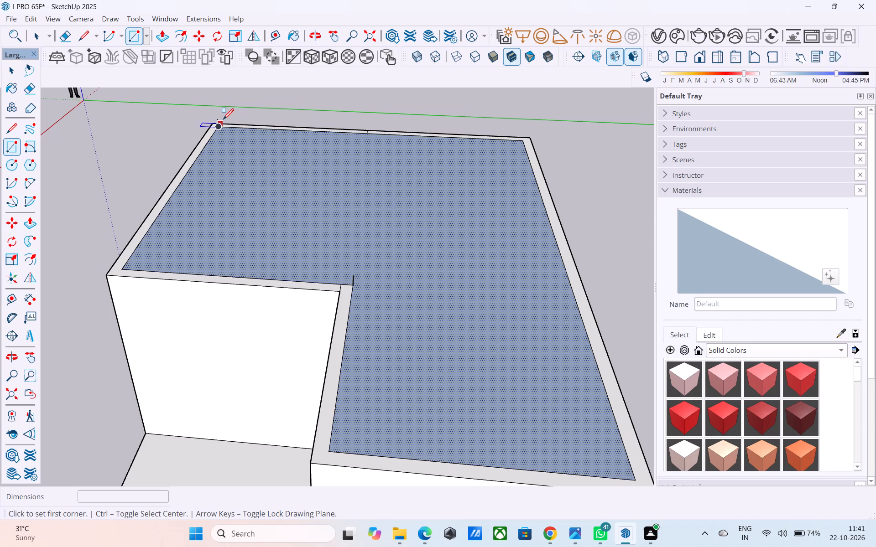
pyautogui.click(216, 118)
pyautogui.click(354, 277)
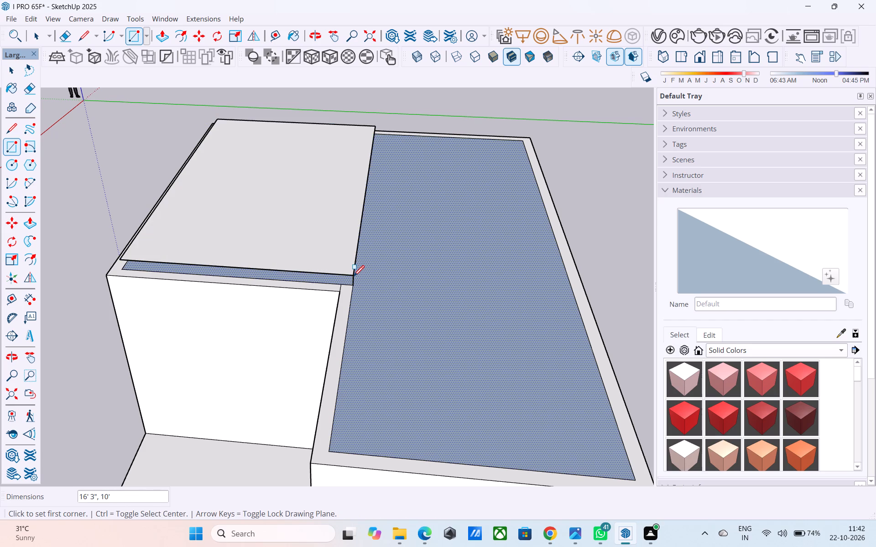
# Draw a vertical edge from the L face's outer corner beside the open corner up to the raised rectangle, closing two slab sides.
pyautogui.moveTo(355, 274); pyautogui.dragTo(532, 262, button='middle')
pyautogui.scroll(1, 475, 266)
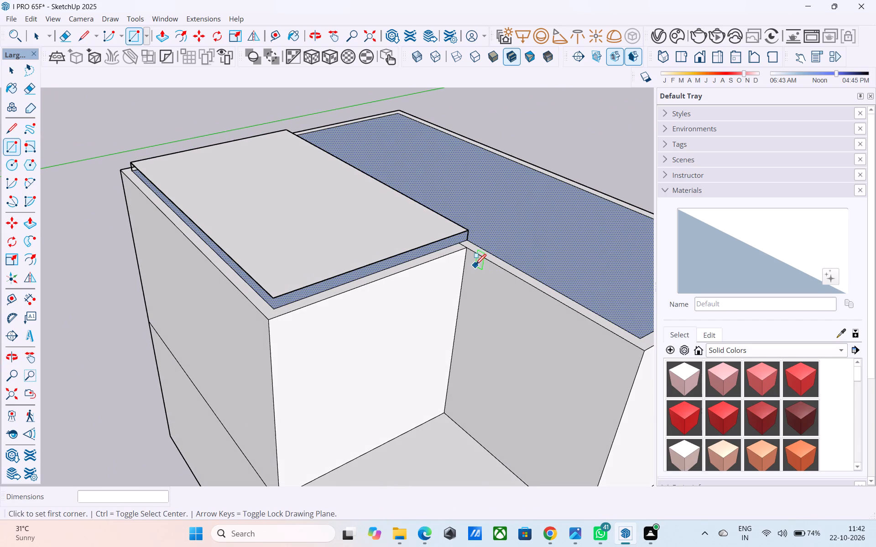
pyautogui.moveTo(475, 266); pyautogui.dragTo(523, 253, button='middle')
pyautogui.scroll(-3, 523, 253)
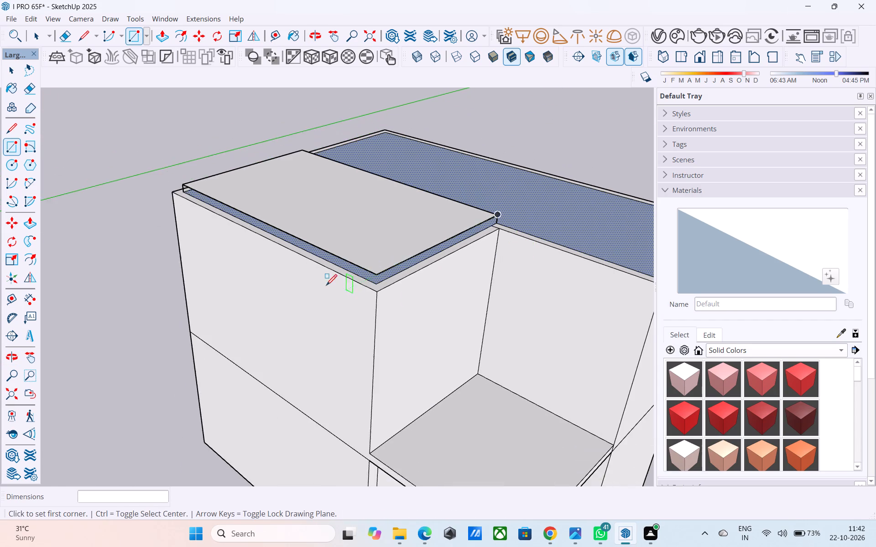
pyautogui.scroll(-1, 326, 286)
pyautogui.moveTo(328, 290); pyautogui.dragTo(358, 307, button='middle')
pyautogui.scroll(8, 387, 280)
pyautogui.press('l')
pyautogui.scroll(4, 405, 291)
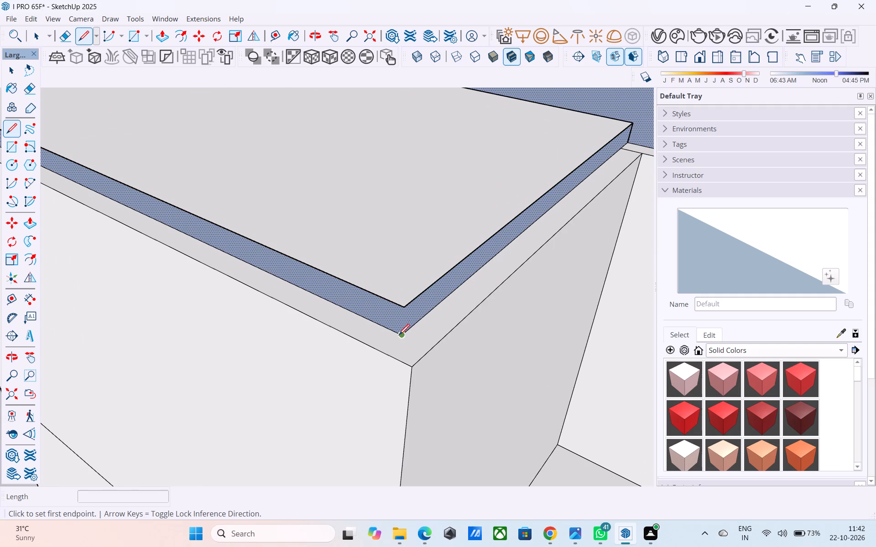
pyautogui.click(399, 337)
pyautogui.click(402, 300)
pyautogui.press('space')
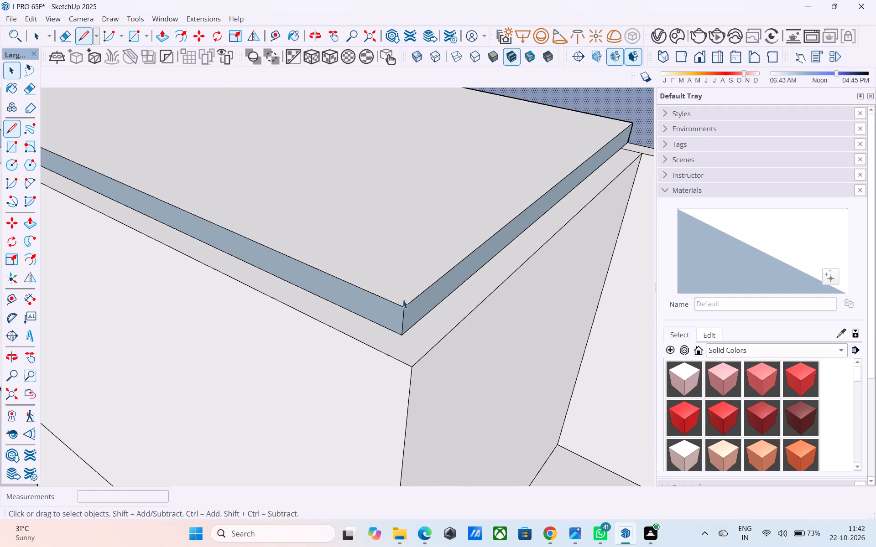
# Erase the stray line end sticking up above the raised rectangle's corner.
pyautogui.scroll(10, 403, 303)
pyautogui.press('e')
pyautogui.moveTo(412, 302); pyautogui.dragTo(407, 301)
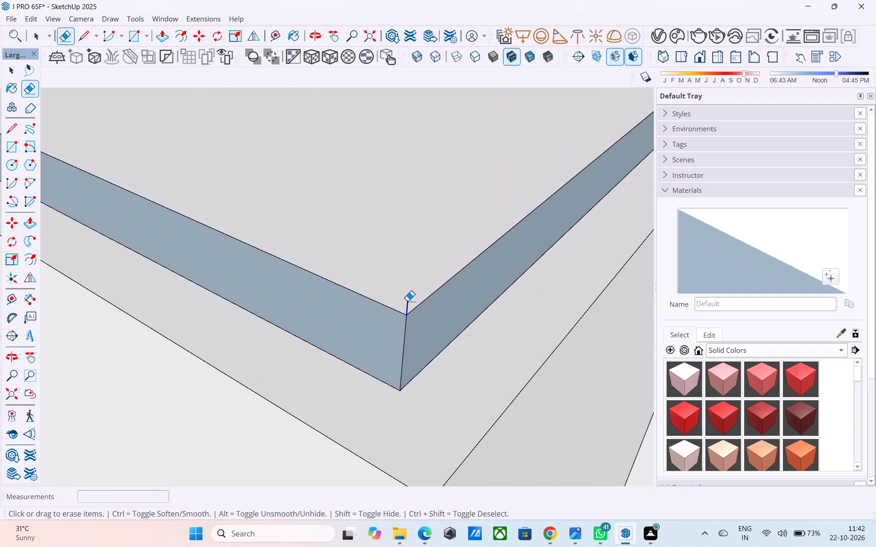
pyautogui.moveTo(407, 301); pyautogui.dragTo(407, 300)
pyautogui.press('space')
# Draw a 6" vertical edge from the raised rectangle's remaining corner down to the L face's edge, closing that slab side.
pyautogui.scroll(-4, 404, 297)
pyautogui.scroll(1, 403, 298)
pyautogui.scroll(-7, 403, 298)
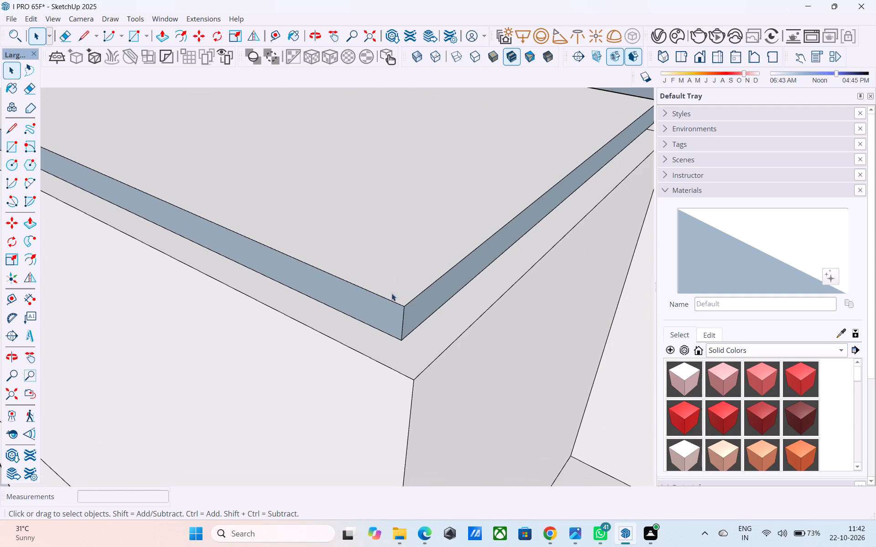
pyautogui.scroll(-7, 378, 234)
pyautogui.moveTo(378, 234); pyautogui.dragTo(378, 243, button='middle')
pyautogui.scroll(-4, 381, 252)
pyautogui.moveTo(381, 255); pyautogui.dragTo(585, 237, button='middle')
pyautogui.scroll(-4, 582, 233)
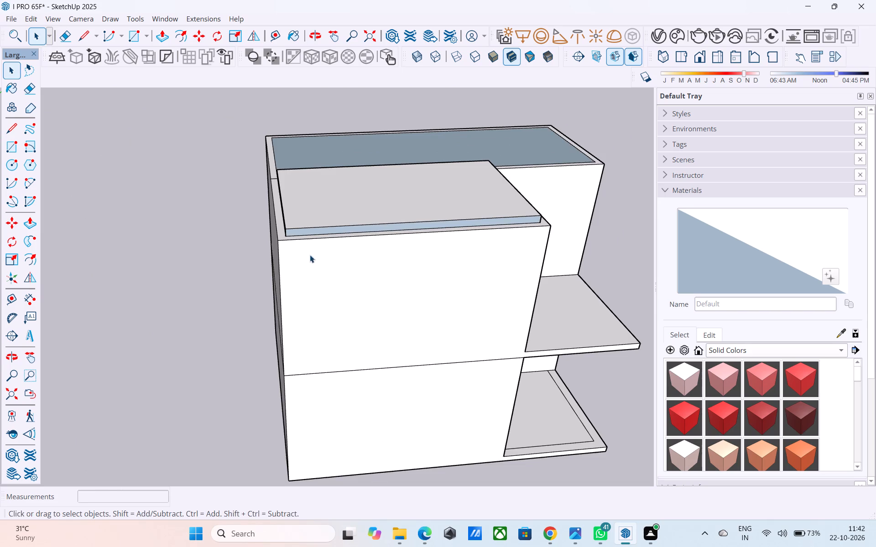
pyautogui.moveTo(310, 255); pyautogui.dragTo(673, 258, button='middle')
pyautogui.scroll(5, 279, 155)
pyautogui.scroll(4, 330, 190)
pyautogui.press('l')
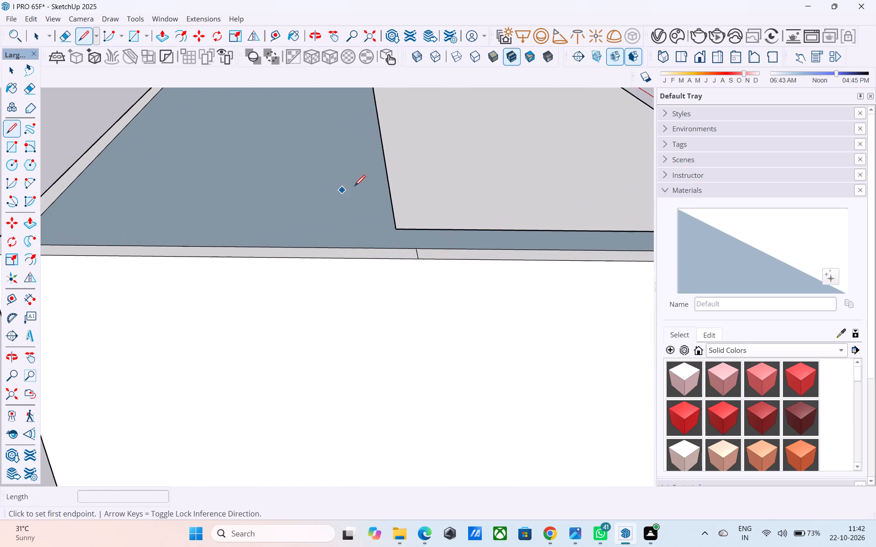
pyautogui.click(396, 232)
pyautogui.click(393, 251)
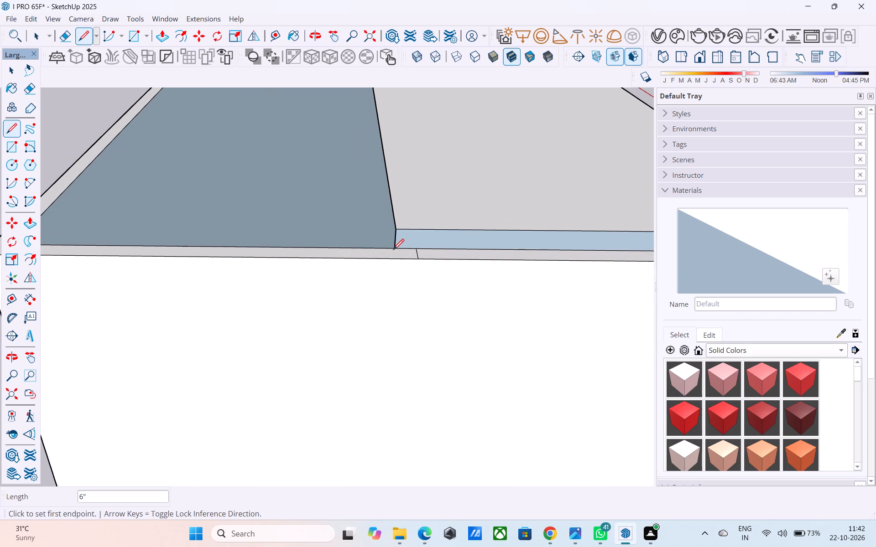
# Draw a line across the L-shaped face along the raised rectangle's base to close the slab's fourth side.
pyautogui.scroll(-9, 392, 250)
pyautogui.moveTo(357, 288); pyautogui.dragTo(553, 287, button='middle')
pyautogui.scroll(6, 376, 169)
pyautogui.click(325, 142)
pyautogui.scroll(-3, 325, 142)
pyautogui.scroll(1, 325, 142)
pyautogui.scroll(-1, 325, 142)
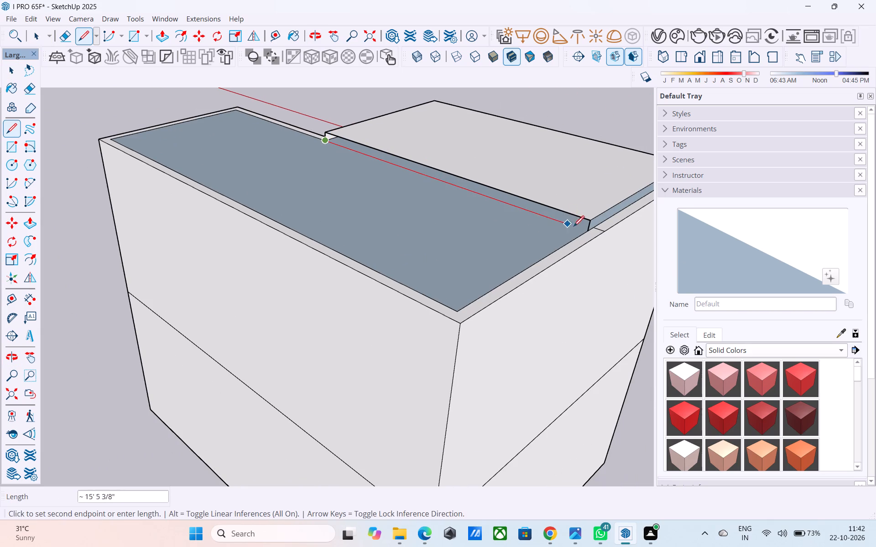
pyautogui.click(587, 230)
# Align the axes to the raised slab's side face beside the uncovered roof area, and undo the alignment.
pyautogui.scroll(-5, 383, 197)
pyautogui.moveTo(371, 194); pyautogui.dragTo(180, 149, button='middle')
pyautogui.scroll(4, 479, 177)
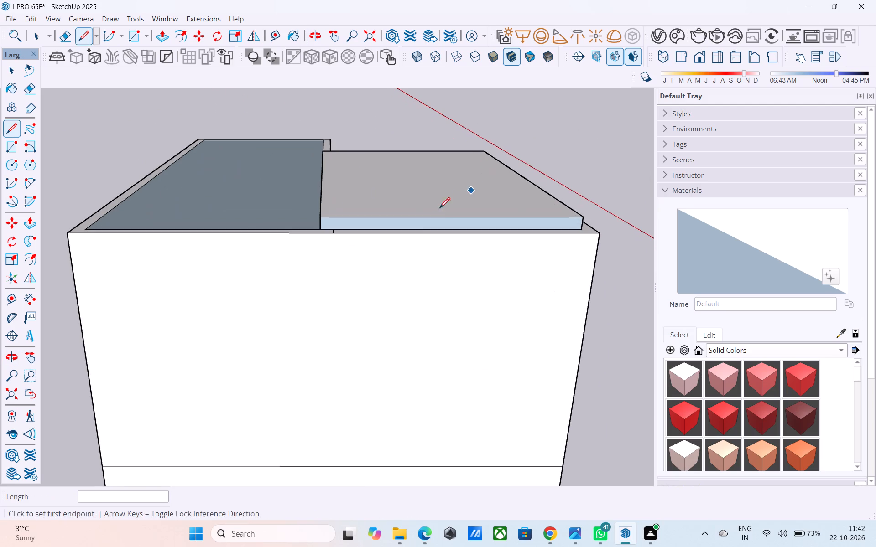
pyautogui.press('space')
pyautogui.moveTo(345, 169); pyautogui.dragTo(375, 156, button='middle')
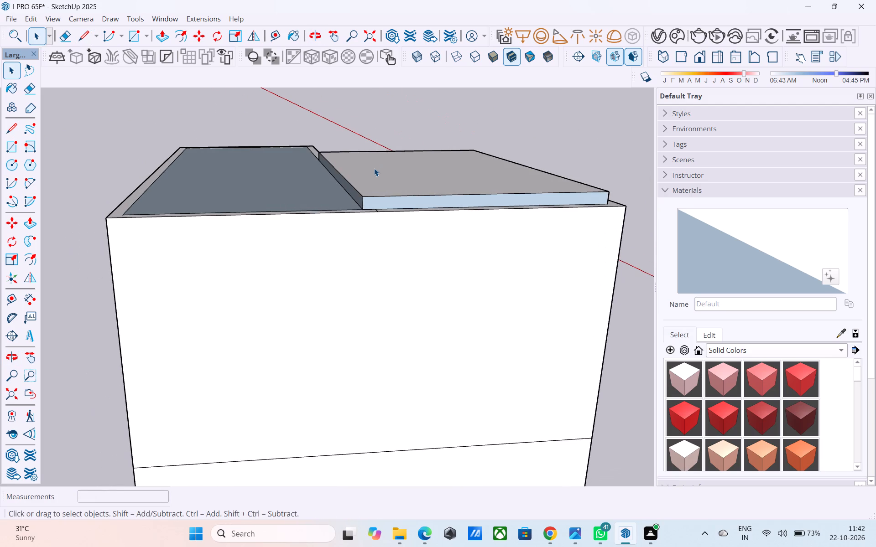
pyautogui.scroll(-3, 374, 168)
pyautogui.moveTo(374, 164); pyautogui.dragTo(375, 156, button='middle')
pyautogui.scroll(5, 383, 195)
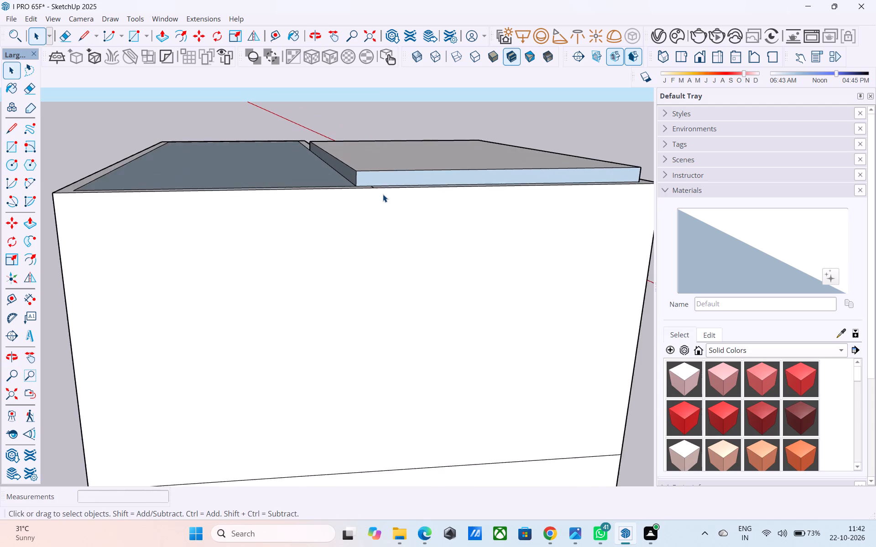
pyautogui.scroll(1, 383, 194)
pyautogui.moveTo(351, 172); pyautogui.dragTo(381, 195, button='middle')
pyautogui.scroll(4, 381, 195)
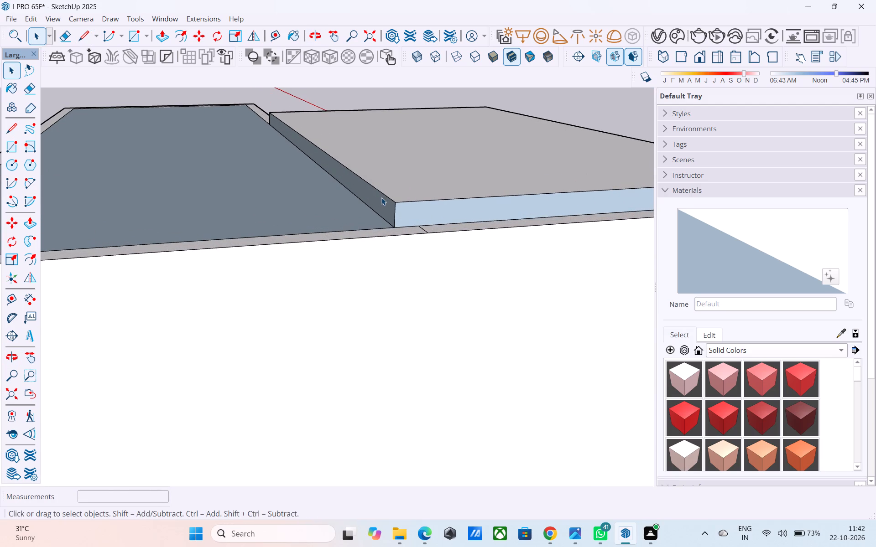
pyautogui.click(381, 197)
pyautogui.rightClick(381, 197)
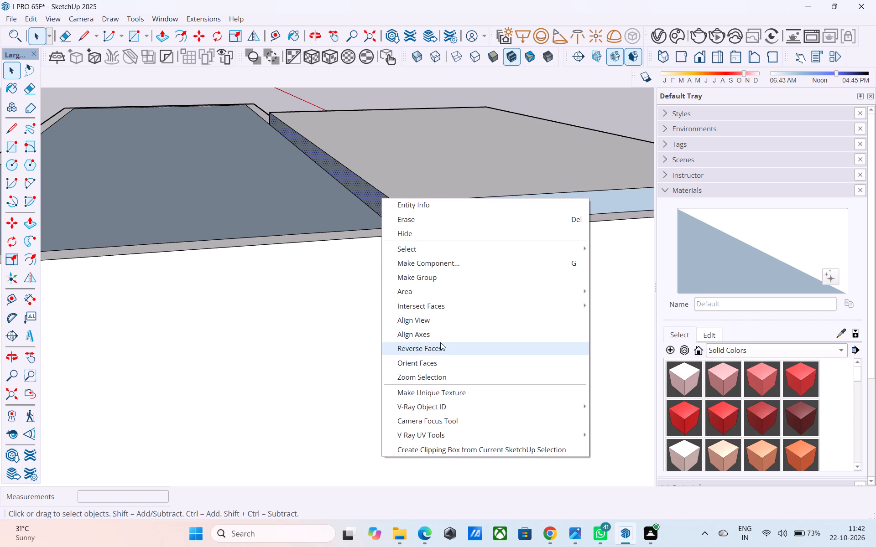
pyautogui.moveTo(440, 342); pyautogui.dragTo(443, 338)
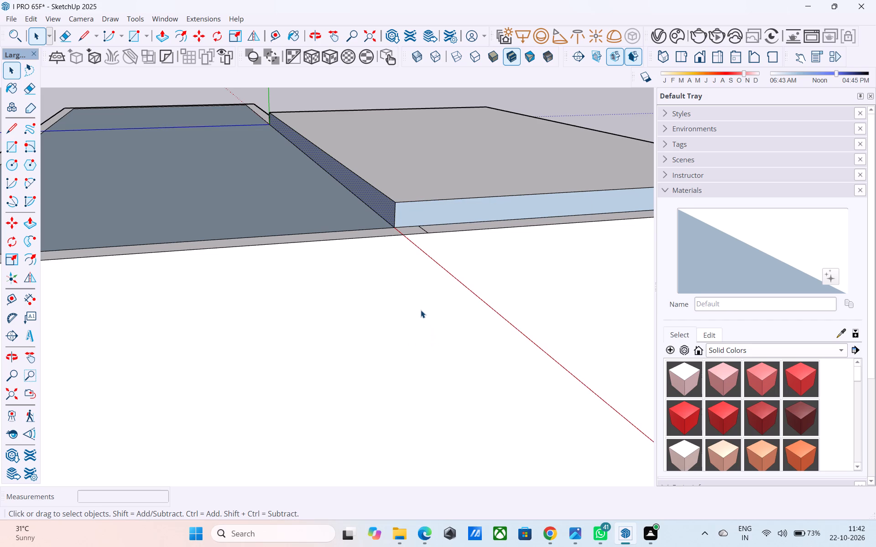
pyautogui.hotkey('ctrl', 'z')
# Reverse the slab's side face along the straight outer wall and the one facing the uncovered roof area.
pyautogui.click(430, 214)
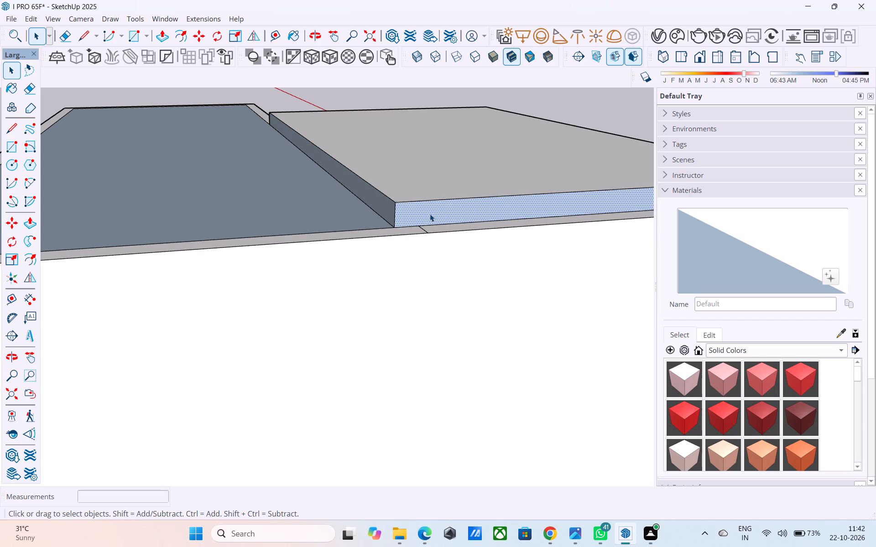
pyautogui.rightClick(430, 214)
pyautogui.click(502, 366)
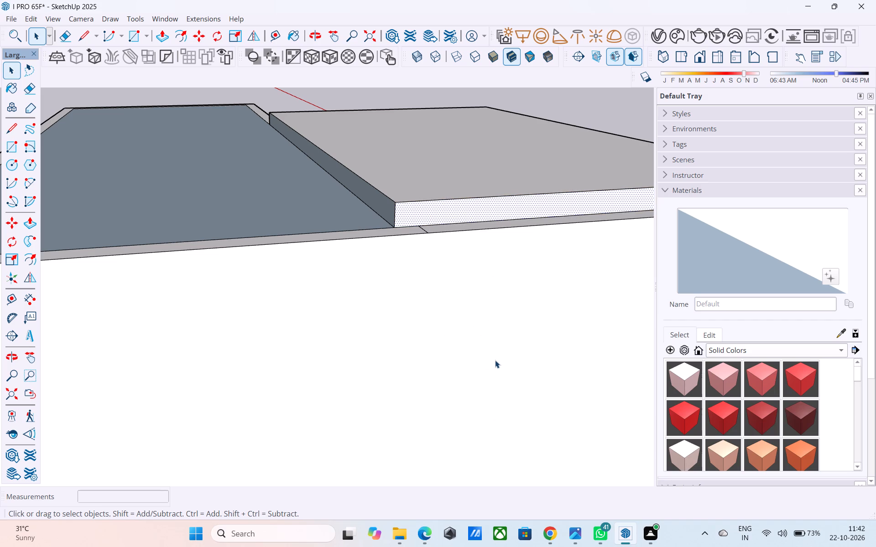
pyautogui.scroll(-4, 495, 358)
pyautogui.moveTo(495, 358); pyautogui.dragTo(600, 366, button='middle')
pyautogui.scroll(4, 544, 309)
pyautogui.click(556, 218)
pyautogui.rightClick(556, 218)
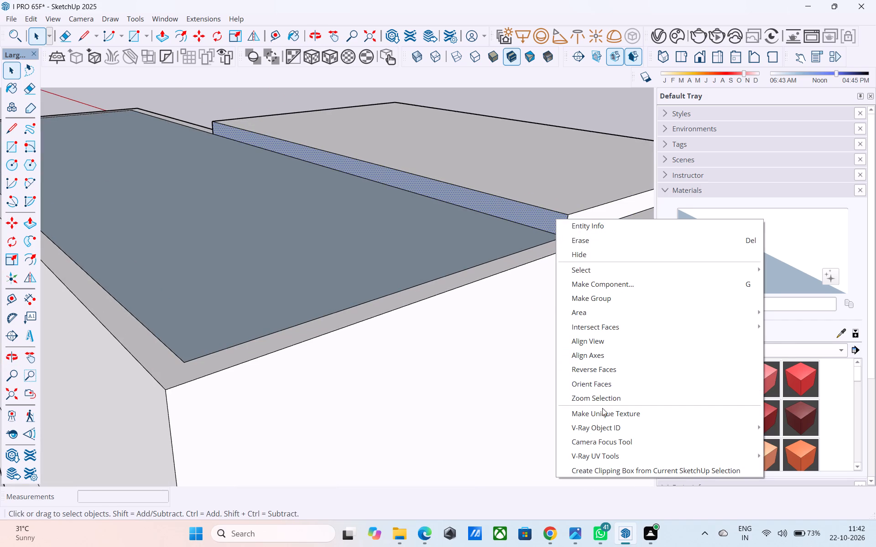
pyautogui.click(597, 368)
# Reverse the slab's two remaining side faces, above the open corner and along the outer end wall.
pyautogui.scroll(-5, 491, 379)
pyautogui.moveTo(467, 385); pyautogui.dragTo(565, 395, button='middle')
pyautogui.scroll(-3, 440, 391)
pyautogui.moveTo(399, 409); pyautogui.dragTo(719, 374, button='middle')
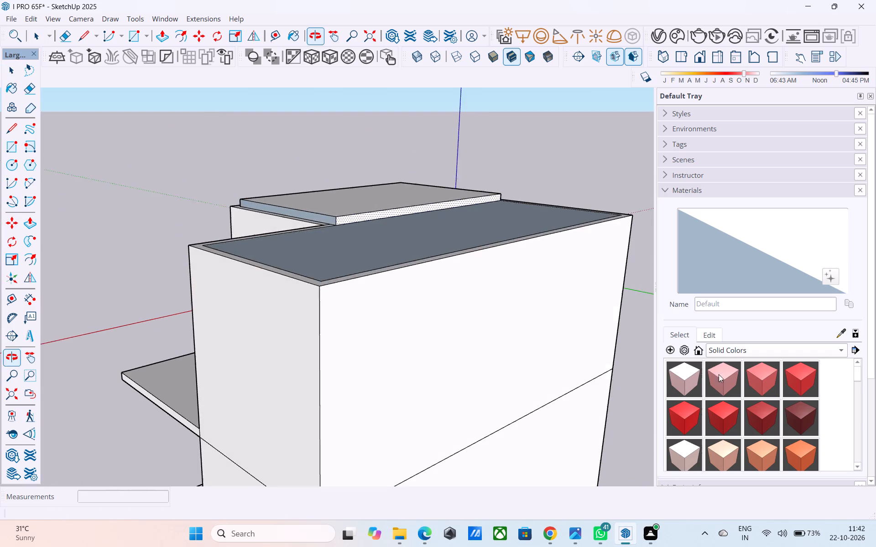
pyautogui.moveTo(339, 381); pyautogui.dragTo(644, 453, button='middle')
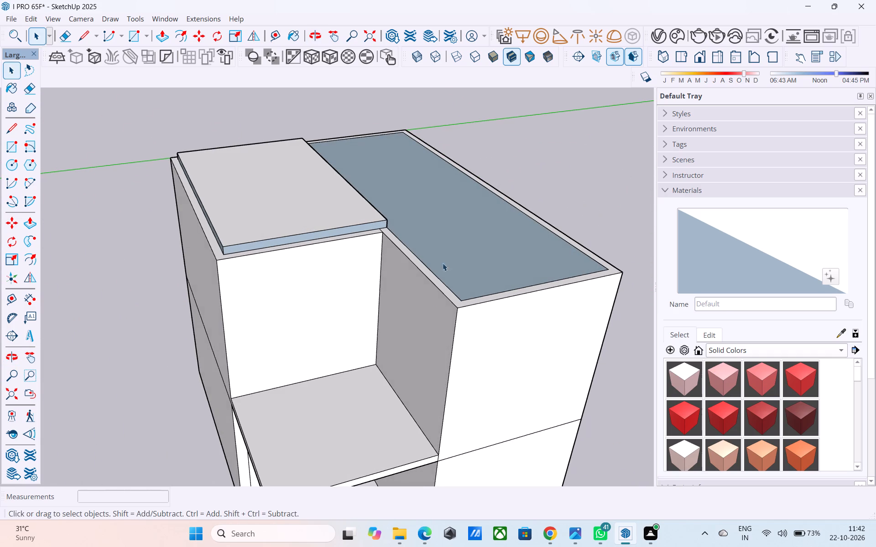
pyautogui.moveTo(297, 390); pyautogui.dragTo(499, 349, button='middle')
pyautogui.scroll(12, 343, 276)
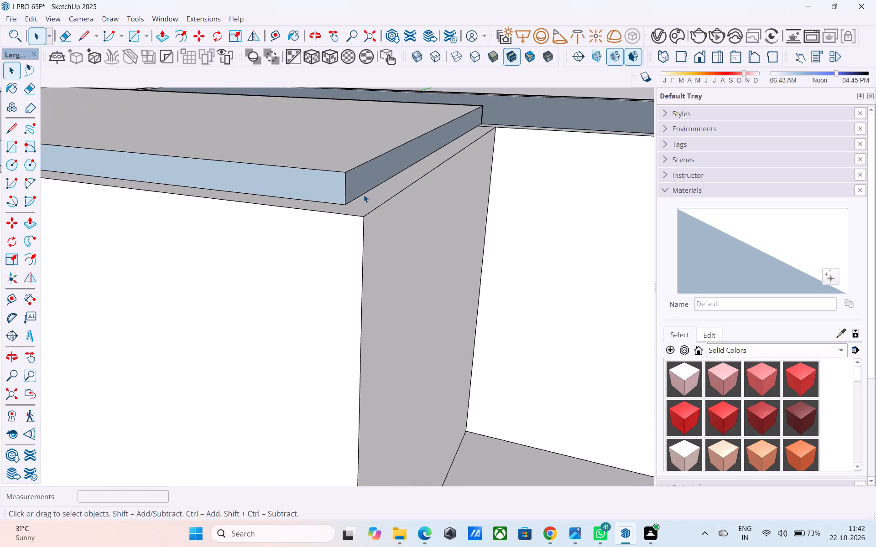
pyautogui.click(349, 181)
pyautogui.rightClick(349, 181)
pyautogui.click(391, 334)
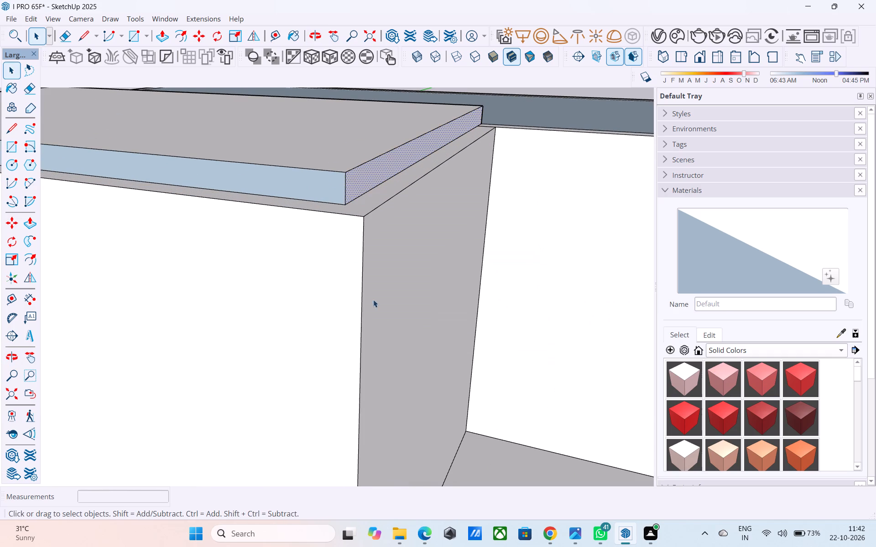
pyautogui.click(331, 196)
pyautogui.rightClick(331, 196)
pyautogui.click(375, 344)
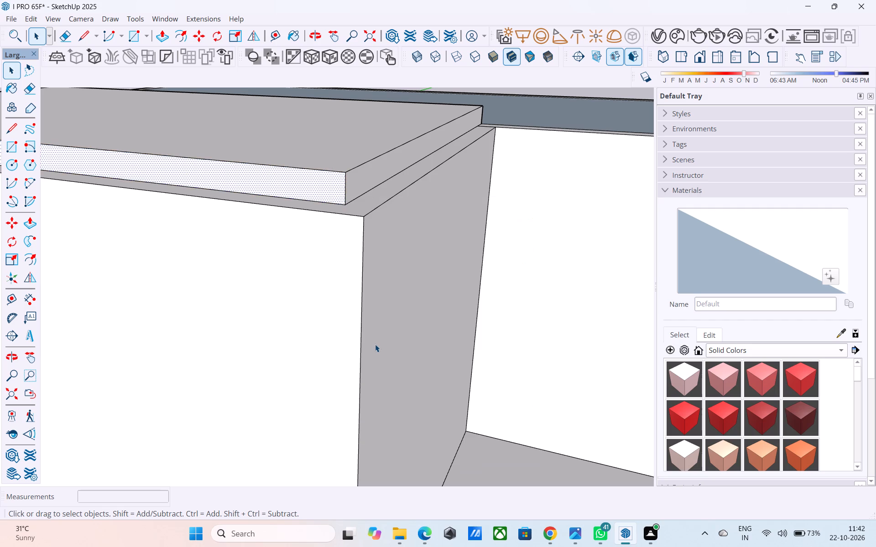
# Push/Pull the raised slab's side faces above the open corner and along the outer end wall out to the walls' outer edges.
pyautogui.scroll(-5, 473, 372)
pyautogui.moveTo(473, 372); pyautogui.dragTo(420, 392, button='middle')
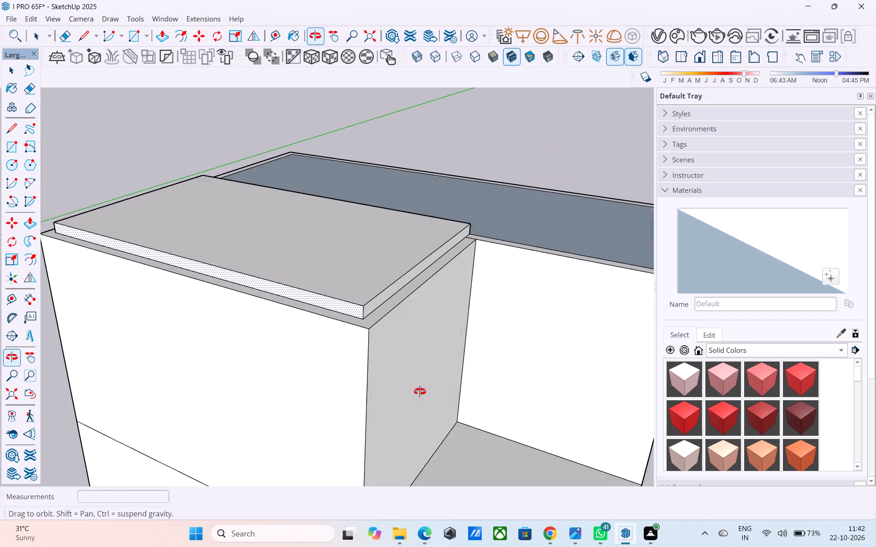
pyautogui.moveTo(420, 392); pyautogui.dragTo(419, 392, button='middle')
pyautogui.scroll(4, 404, 345)
pyautogui.click(322, 299)
pyautogui.press('p')
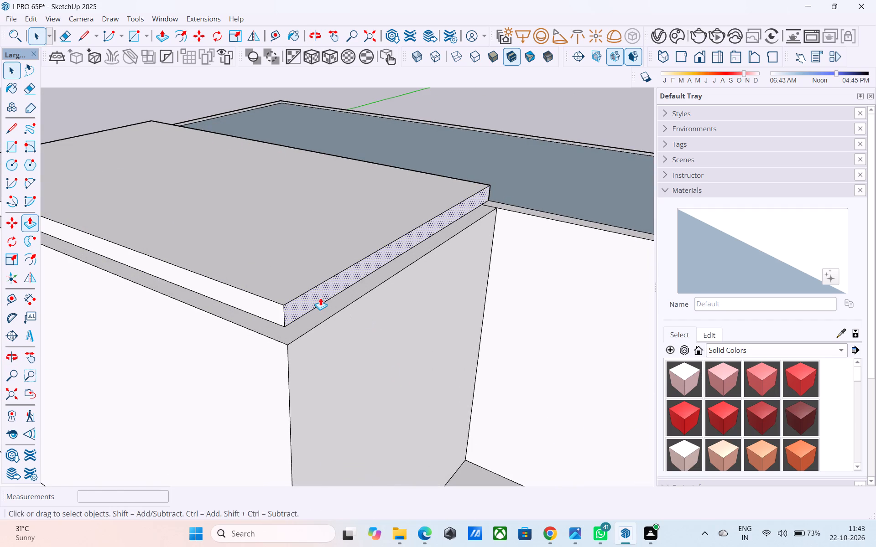
pyautogui.click(320, 298)
pyautogui.click(334, 326)
pyautogui.press('space')
pyautogui.click(294, 322)
pyautogui.press('p')
pyautogui.click(293, 322)
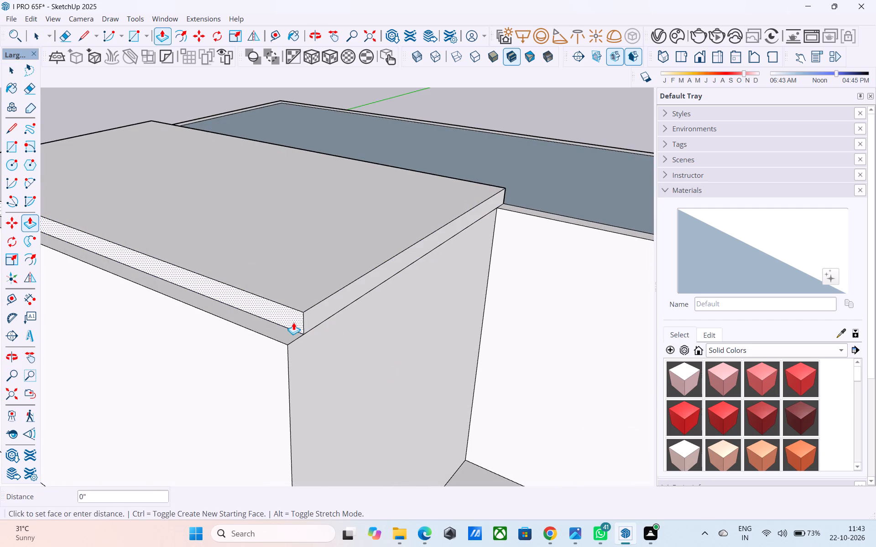
pyautogui.click(269, 367)
pyautogui.press('space')
# Pull the slab's side face beside the uncovered roof area 9' across it, and on to the far wall's outer edge.
pyautogui.scroll(-12, 269, 370)
pyautogui.scroll(1, 277, 365)
pyautogui.moveTo(520, 304); pyautogui.dragTo(279, 282, button='middle')
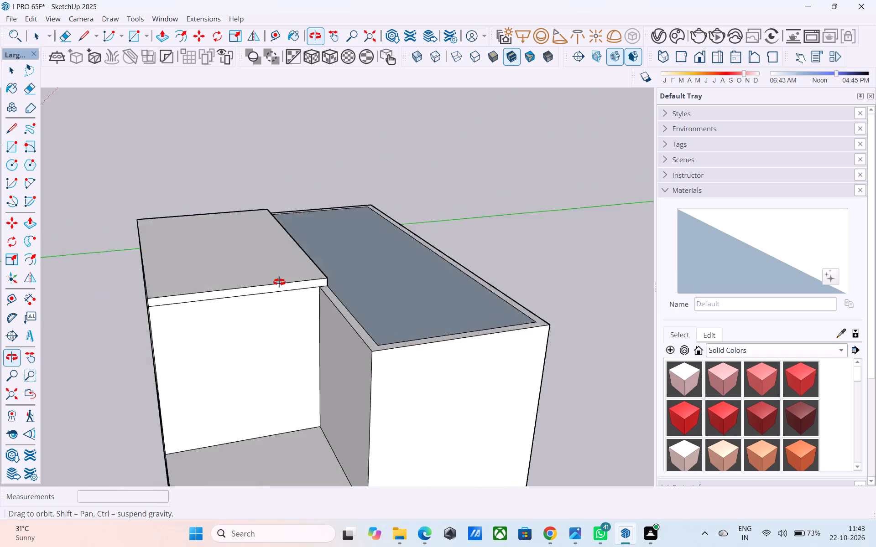
pyautogui.moveTo(279, 282); pyautogui.dragTo(252, 282, button='middle')
pyautogui.moveTo(386, 273); pyautogui.dragTo(256, 287, button='middle')
pyautogui.scroll(9, 251, 281)
pyautogui.click(235, 242)
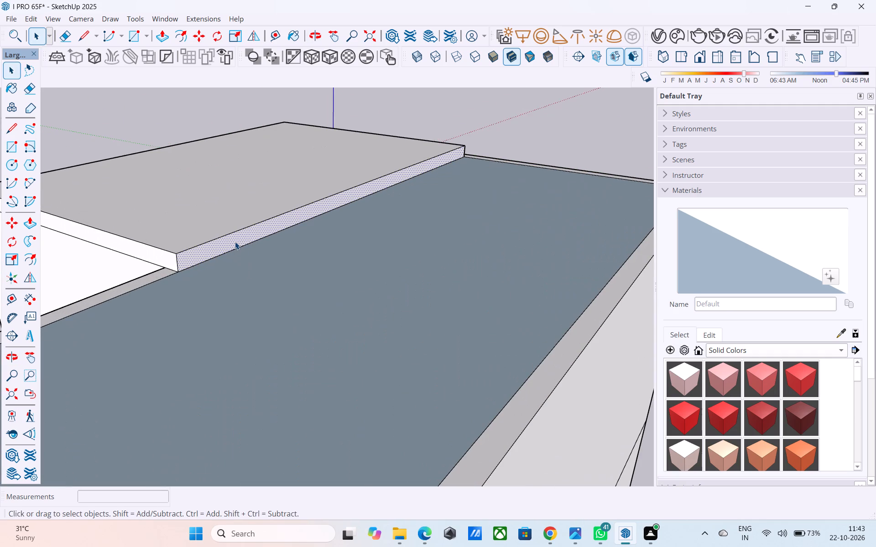
pyautogui.press('p')
pyautogui.click(235, 242)
pyautogui.scroll(-6, 237, 248)
pyautogui.click(384, 319)
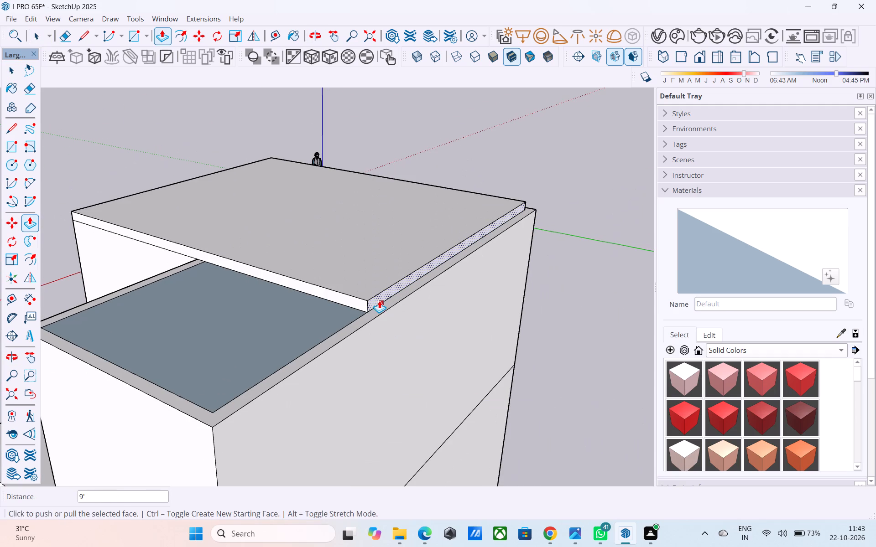
pyautogui.click(379, 300)
pyautogui.click(388, 331)
pyautogui.press('space')
# Pull the slab's side face above the open corner out to the projecting wing's end wall, covering the open corner and remaining roof.
pyautogui.moveTo(349, 305); pyautogui.dragTo(455, 266, button='middle')
pyautogui.scroll(1, 442, 269)
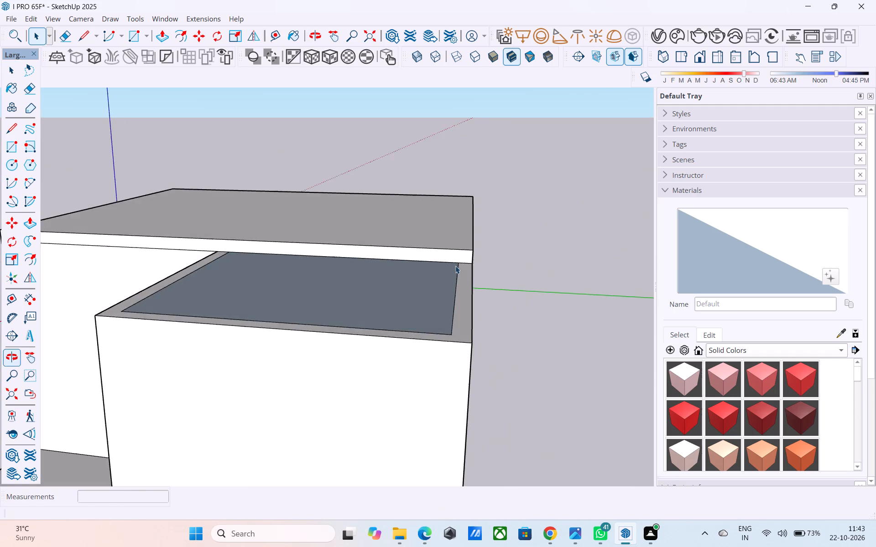
pyautogui.scroll(-5, 455, 266)
pyautogui.moveTo(474, 268); pyautogui.dragTo(598, 269, button='middle')
pyautogui.scroll(-4, 495, 240)
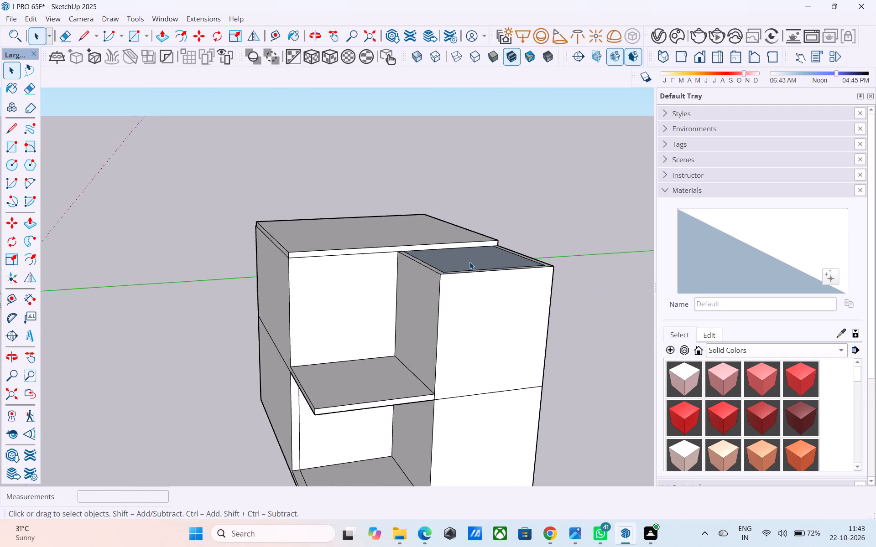
pyautogui.moveTo(469, 262); pyautogui.dragTo(424, 258, button='middle')
pyautogui.scroll(5, 371, 263)
pyautogui.click(371, 242)
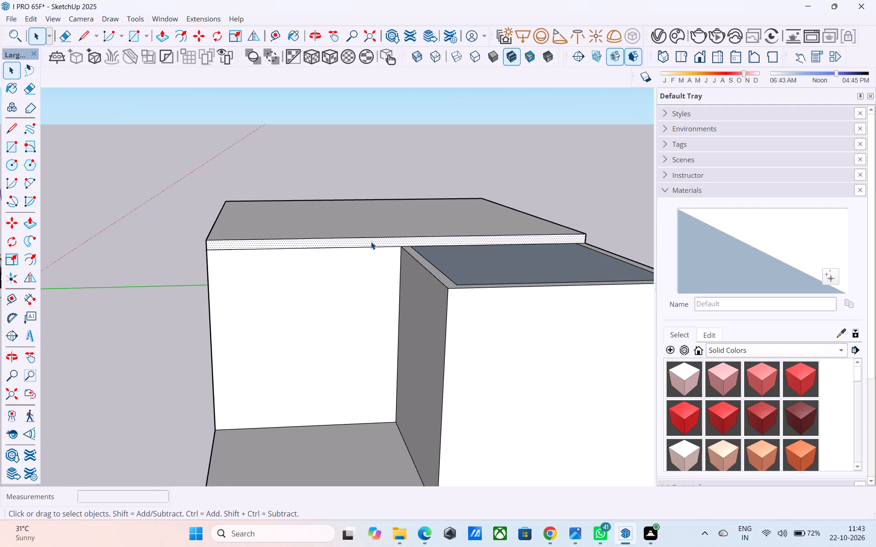
pyautogui.press('p')
pyautogui.click(371, 242)
pyautogui.scroll(-6, 372, 273)
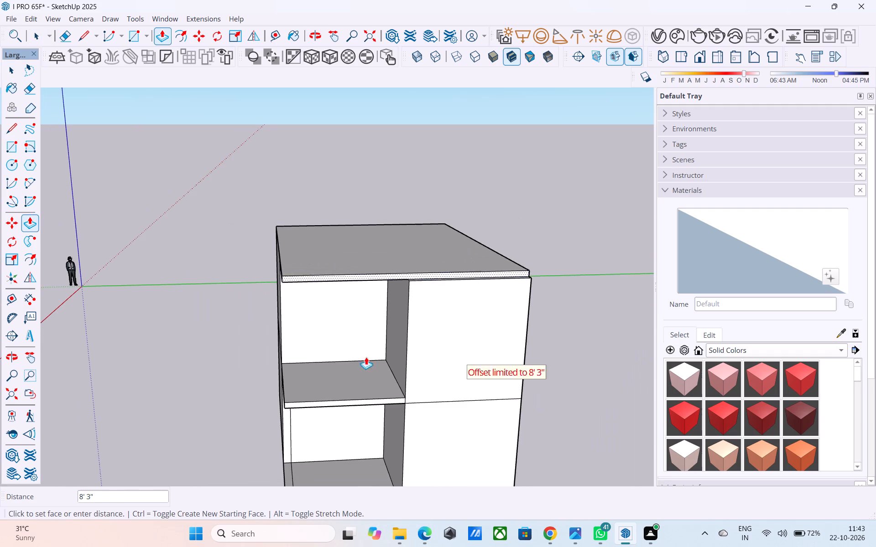
pyautogui.click(361, 395)
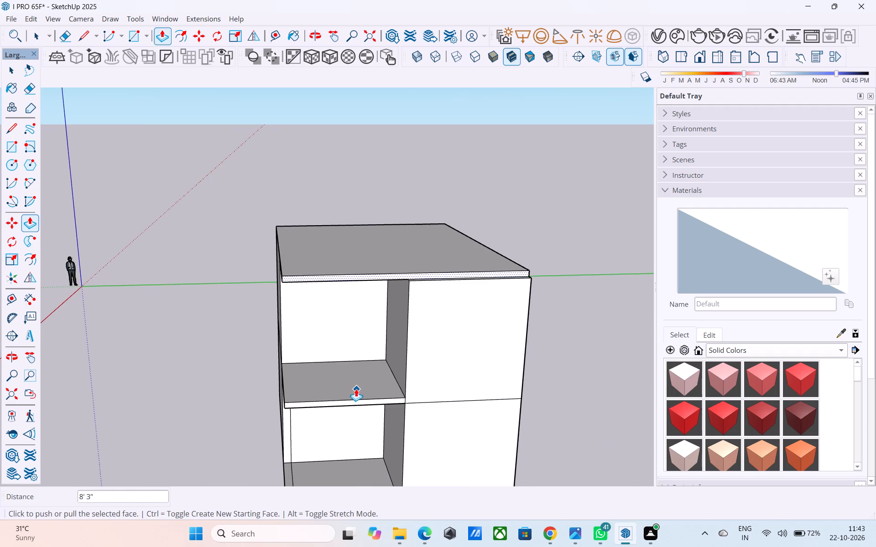
pyautogui.moveTo(379, 318); pyautogui.dragTo(260, 417, button='middle')
pyautogui.scroll(-1, 379, 318)
pyautogui.scroll(5, 308, 370)
pyautogui.click(314, 344)
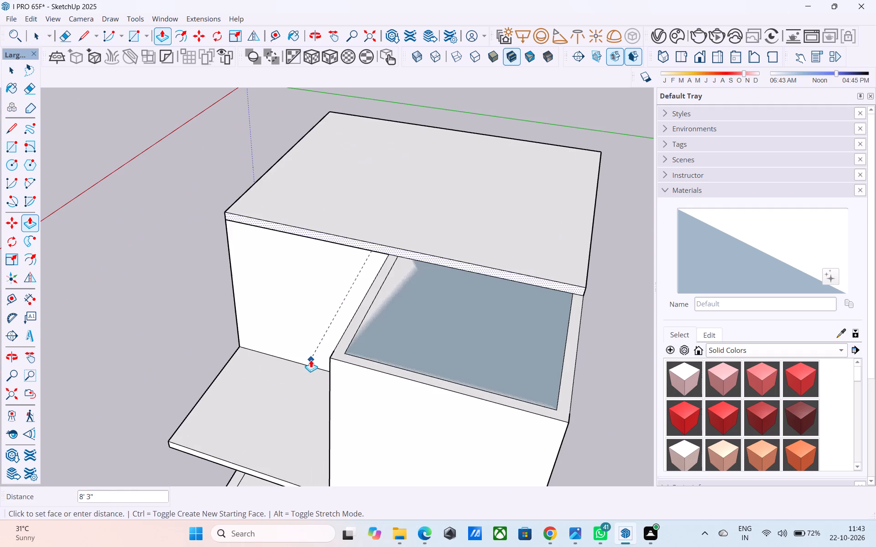
pyautogui.moveTo(291, 392); pyautogui.dragTo(288, 398)
pyautogui.press('space')
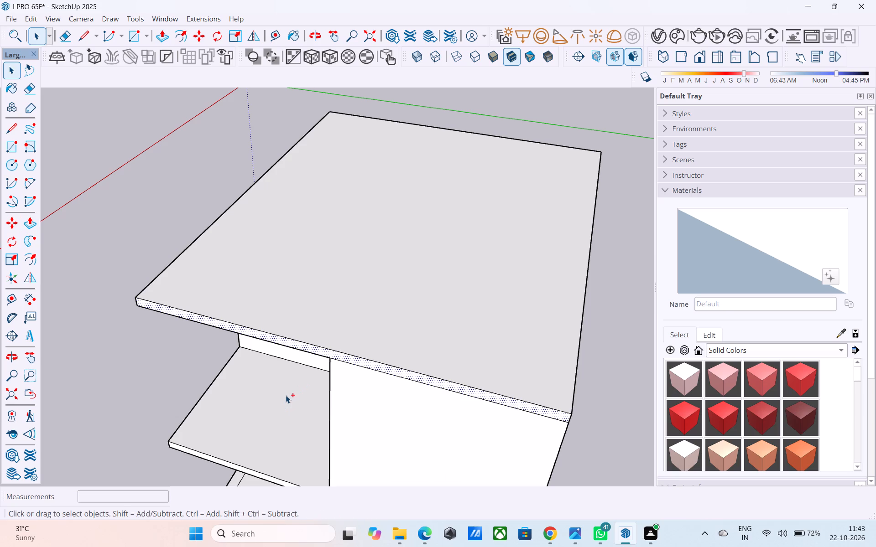
# Save the model.
pyautogui.hotkey('ctrl', 's')
pyautogui.press('space')
# Examine the two-storey building, its open corner and the extended roof slab from above and from the front.
pyautogui.moveTo(285, 390); pyautogui.dragTo(382, 212, button='middle')
pyautogui.scroll(-9, 379, 209)
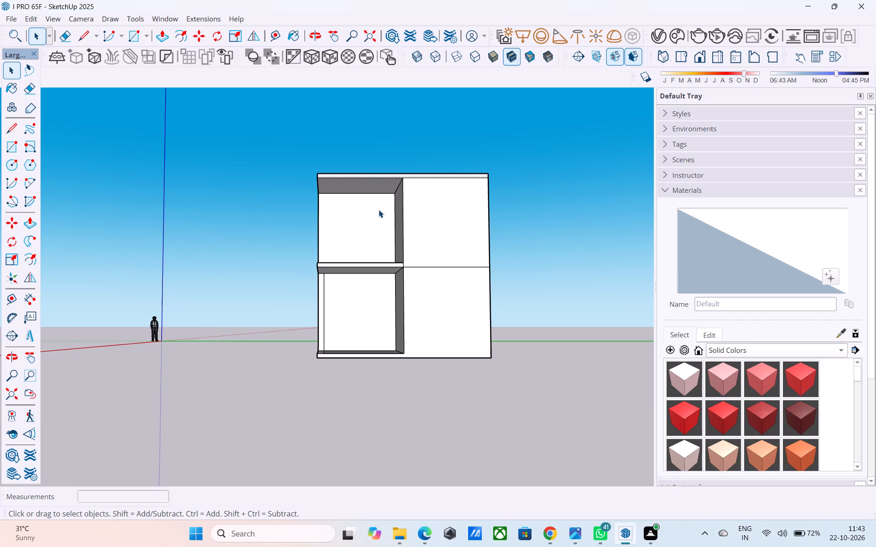
pyautogui.moveTo(500, 160); pyautogui.dragTo(472, 196, button='middle')
pyautogui.moveTo(455, 209); pyautogui.dragTo(442, 214, button='middle')
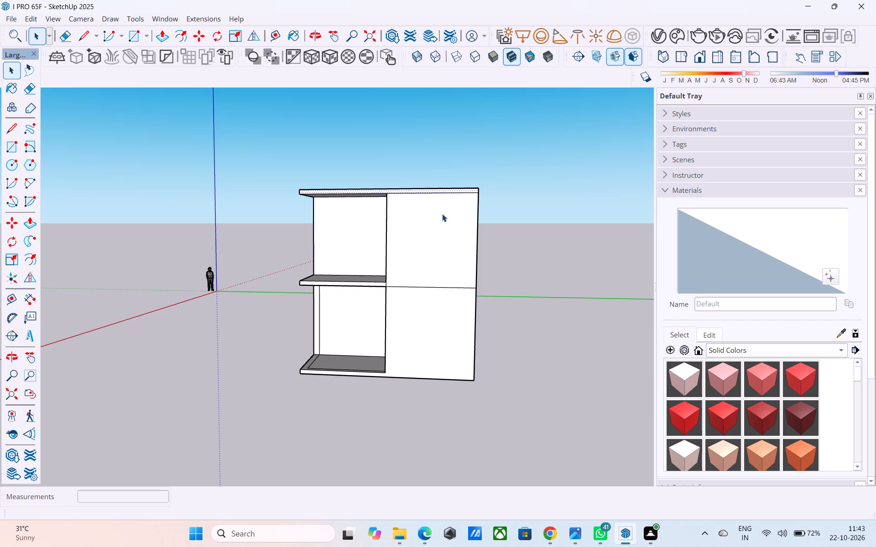
pyautogui.scroll(1, 442, 213)
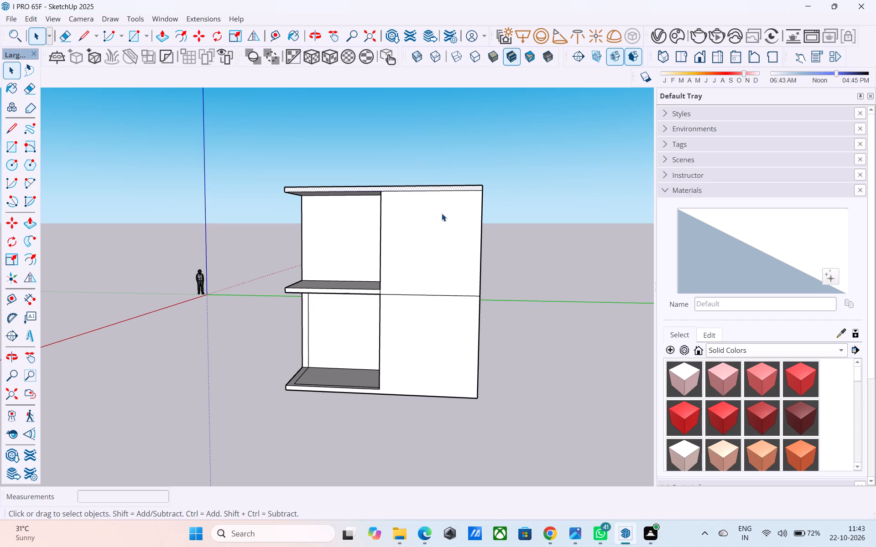
pyautogui.scroll(1, 442, 213)
pyautogui.scroll(-5, 442, 213)
pyautogui.moveTo(442, 213); pyautogui.dragTo(387, 336, button='middle')
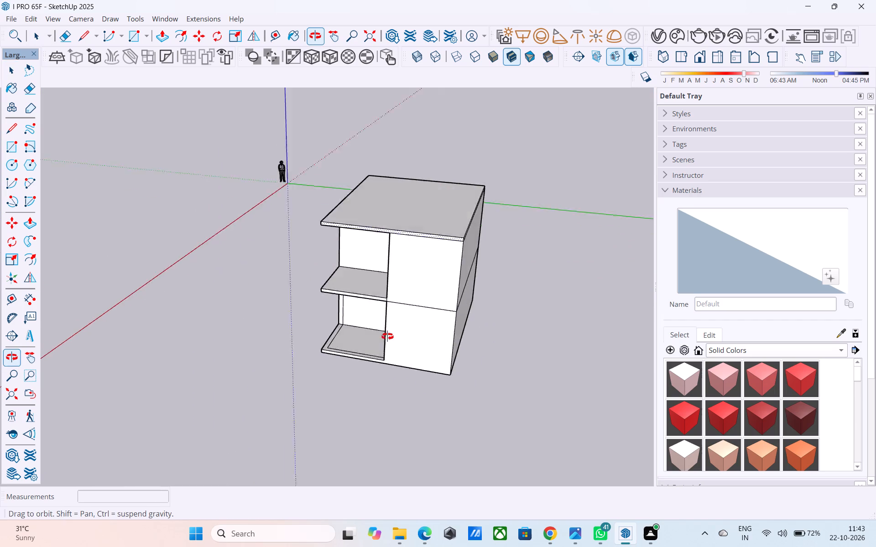
pyautogui.moveTo(387, 336); pyautogui.dragTo(382, 416, button='middle')
pyautogui.scroll(2, 355, 275)
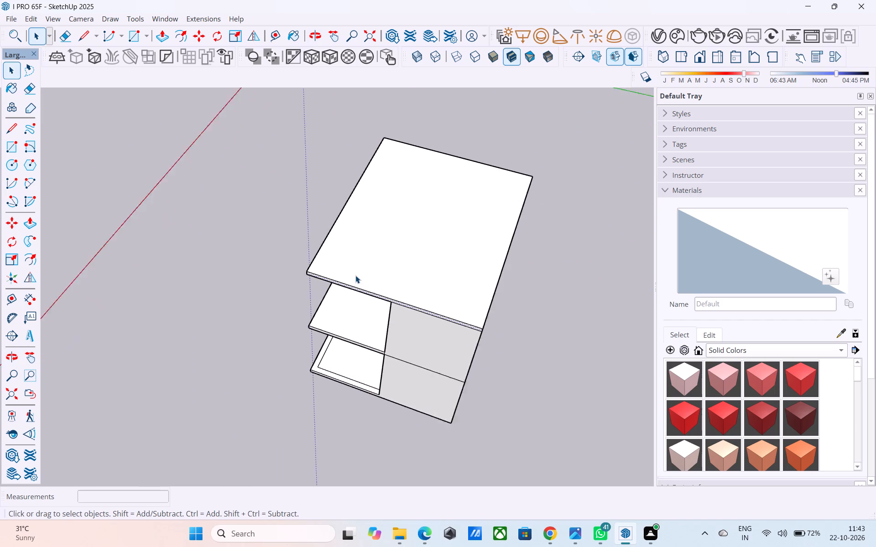
pyautogui.scroll(2, 355, 275)
pyautogui.moveTo(357, 270); pyautogui.dragTo(488, 143, button='middle')
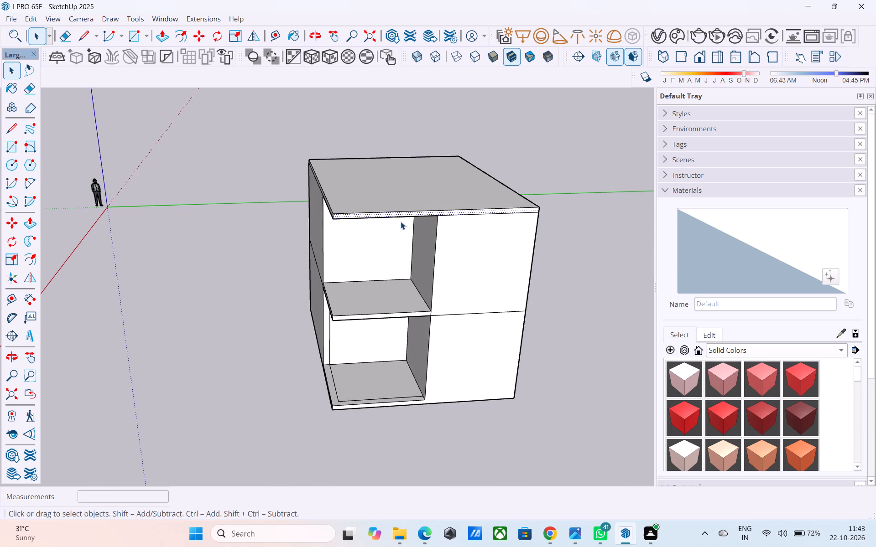
pyautogui.moveTo(401, 222); pyautogui.dragTo(383, 222, button='middle')
pyautogui.scroll(1, 315, 278)
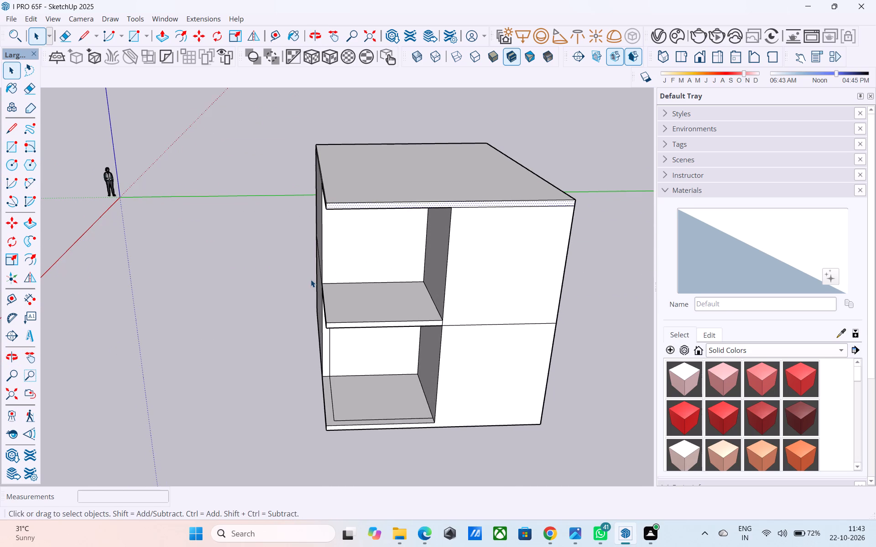
pyautogui.scroll(-1, 309, 281)
pyautogui.scroll(-2, 377, 336)
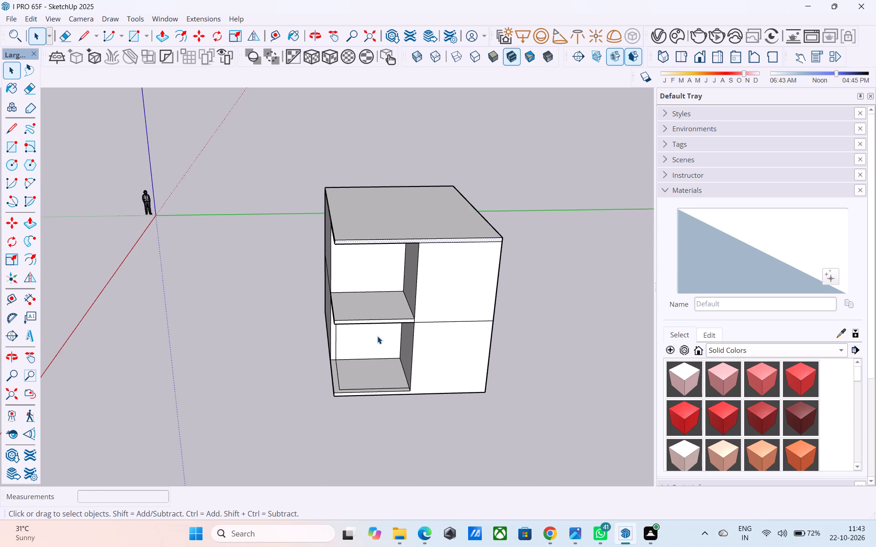
pyautogui.moveTo(377, 335); pyautogui.dragTo(373, 316, button='middle')
pyautogui.scroll(5, 370, 281)
pyautogui.moveTo(370, 274); pyautogui.dragTo(444, 142, button='middle')
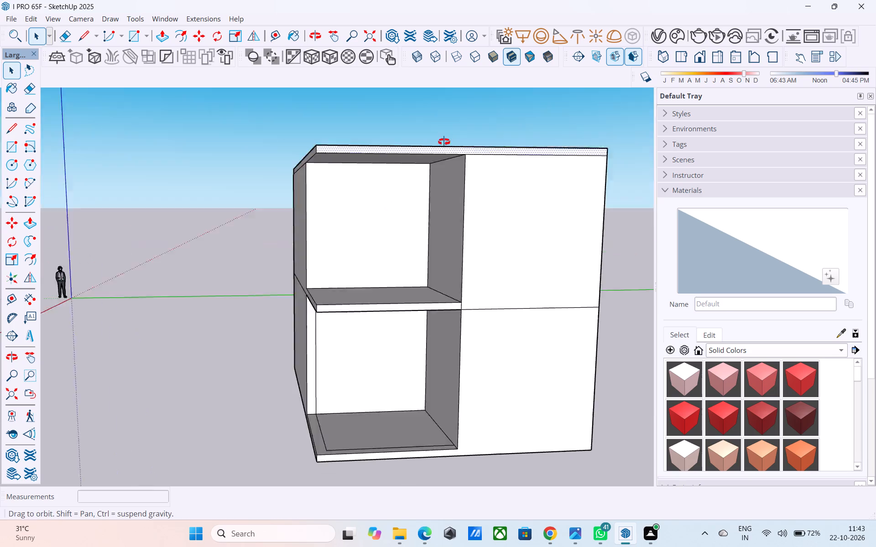
pyautogui.moveTo(444, 142); pyautogui.dragTo(454, 128, button='middle')
# Draw a vertical line across the roof slab's front edge face, in line with the wall corner beside the open corner.
pyautogui.scroll(5, 461, 128)
pyautogui.moveTo(493, 98); pyautogui.dragTo(488, 135, button='middle')
pyautogui.press('l')
pyautogui.scroll(1, 484, 152)
pyautogui.click(487, 165)
pyautogui.moveTo(485, 132); pyautogui.dragTo(462, 235, button='middle')
pyautogui.scroll(4, 465, 312)
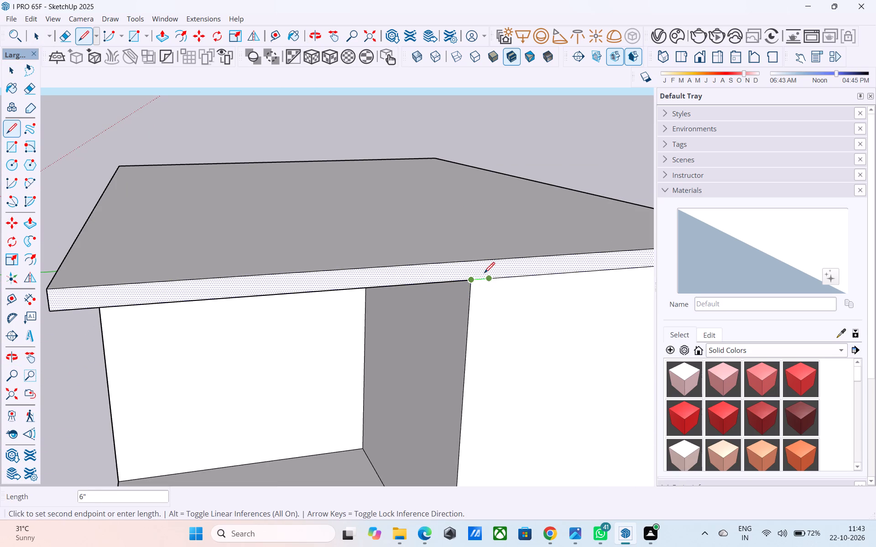
pyautogui.click(474, 257)
# Outline the open corner on the slab's top with a line inward above the recessed wall and a 10' line to the outer edge.
pyautogui.moveTo(462, 216); pyautogui.dragTo(457, 255, button='middle')
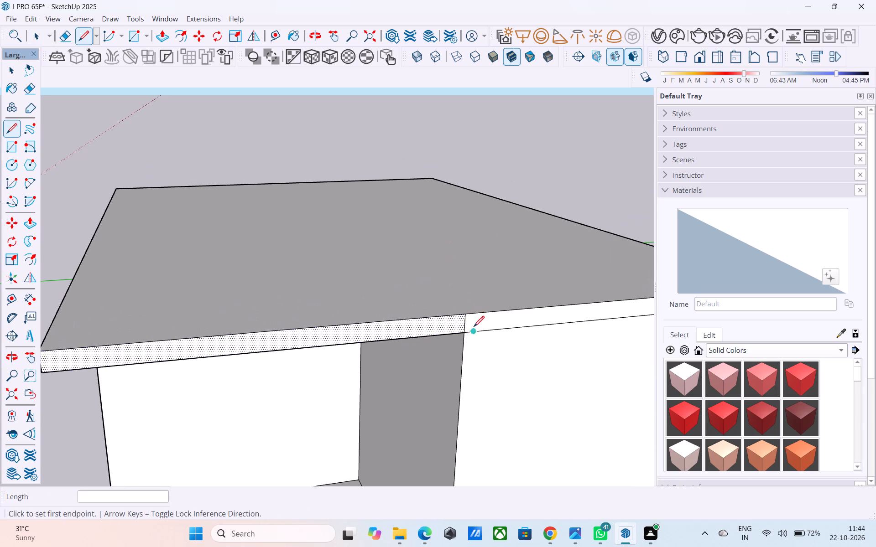
pyautogui.moveTo(424, 324); pyautogui.dragTo(446, 223, button='middle')
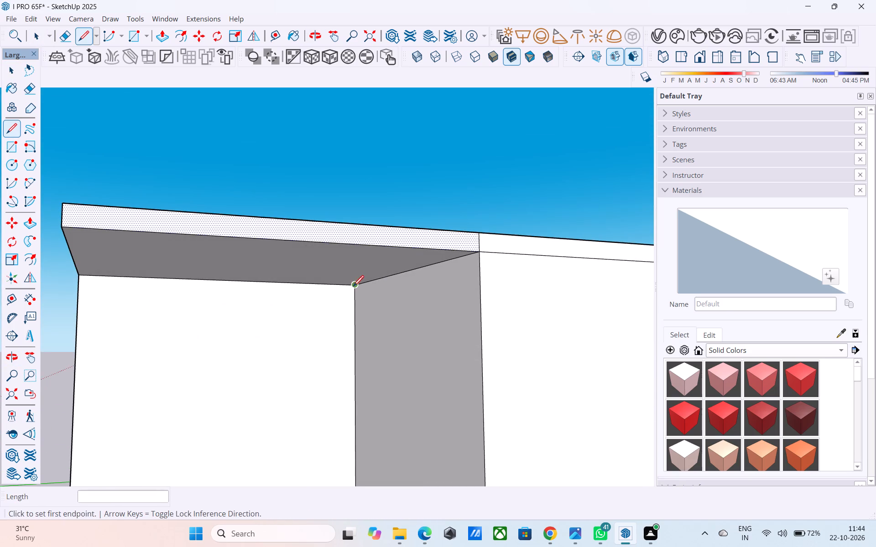
pyautogui.click(353, 287)
pyautogui.moveTo(359, 206); pyautogui.dragTo(334, 295, button='middle')
pyautogui.scroll(3, 341, 330)
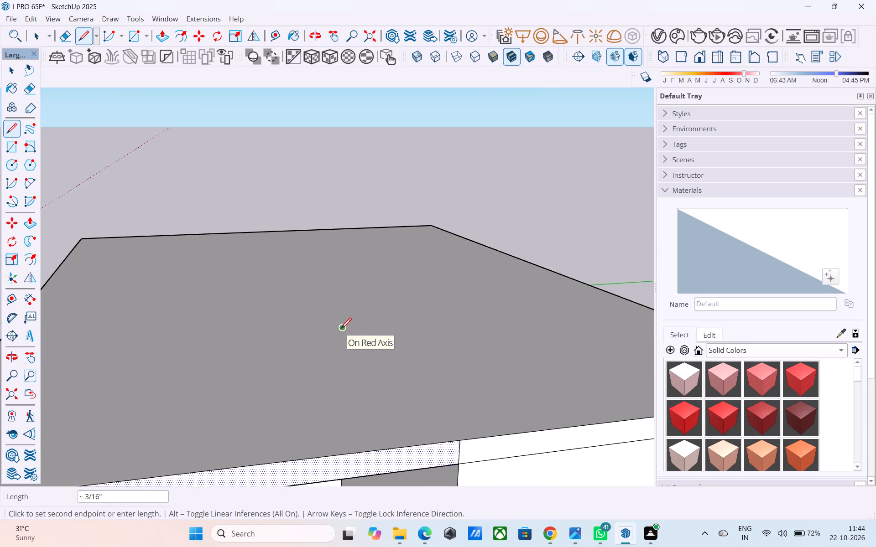
pyautogui.click(341, 330)
pyautogui.scroll(-5, 341, 330)
pyautogui.click(413, 399)
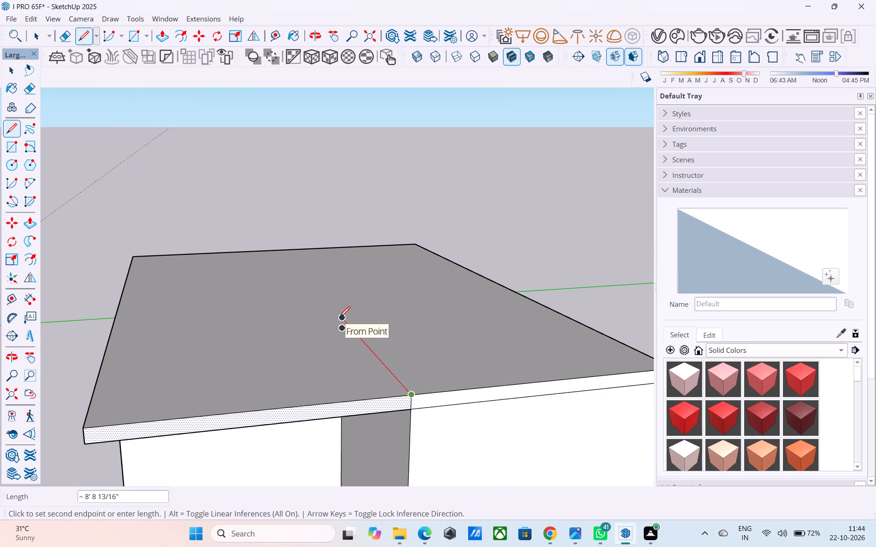
pyautogui.scroll(3, 339, 318)
pyautogui.click(339, 318)
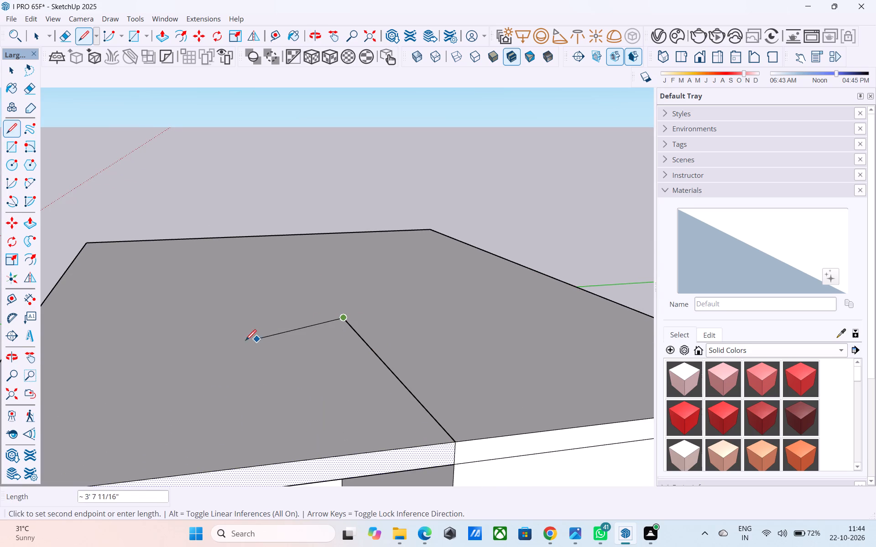
pyautogui.keyDown('shift'); pyautogui.moveTo(234, 339); pyautogui.dragTo(385, 354, button='middle'); pyautogui.keyUp('shift')
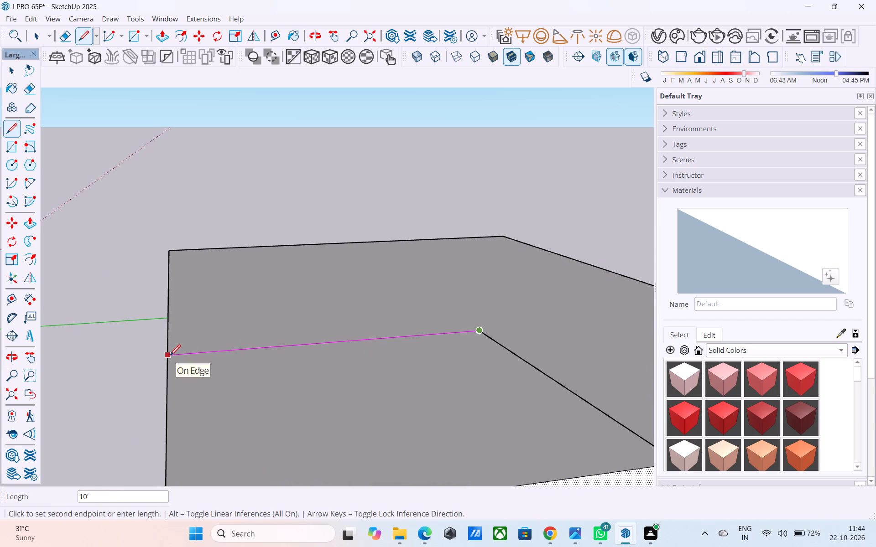
pyautogui.click(170, 356)
# Offset the outline of the slab's L-shaped top face 6" inward.
pyautogui.moveTo(181, 337); pyautogui.dragTo(395, 320, button='middle')
pyautogui.scroll(-6, 389, 314)
pyautogui.keyDown('shift'); pyautogui.moveTo(545, 316); pyautogui.dragTo(472, 302, button='middle'); pyautogui.keyUp('shift')
pyautogui.scroll(3, 471, 302)
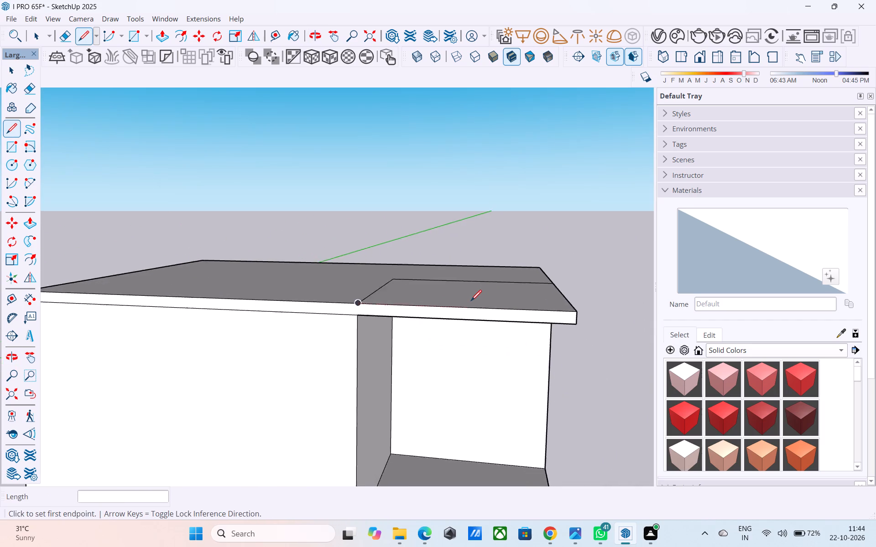
pyautogui.scroll(2, 471, 302)
pyautogui.scroll(-5, 471, 302)
pyautogui.moveTo(471, 302); pyautogui.dragTo(270, 456, button='middle')
pyautogui.moveTo(318, 311); pyautogui.dragTo(311, 386, button='middle')
pyautogui.scroll(5, 311, 386)
pyautogui.press('space')
pyautogui.click(299, 368)
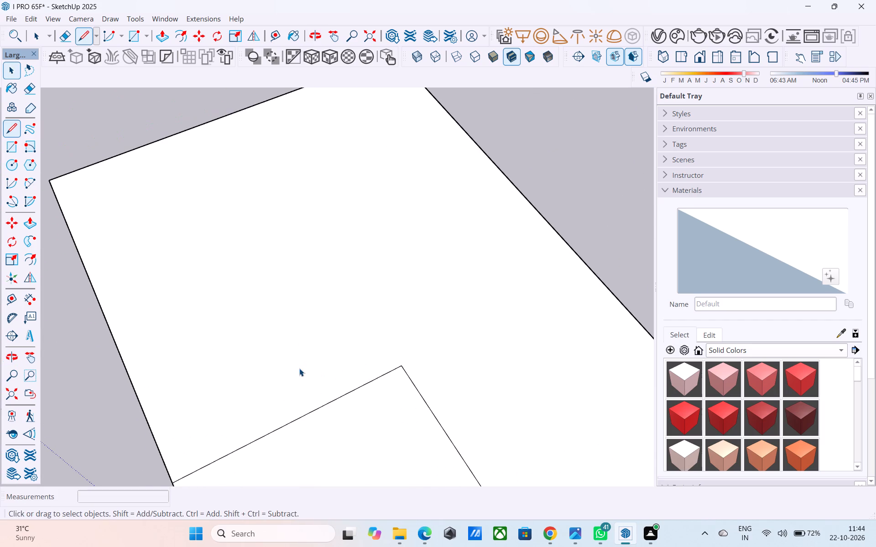
pyautogui.press('f')
pyautogui.click(299, 368)
pyautogui.write('6"')
pyautogui.press('Return')
pyautogui.press('space')
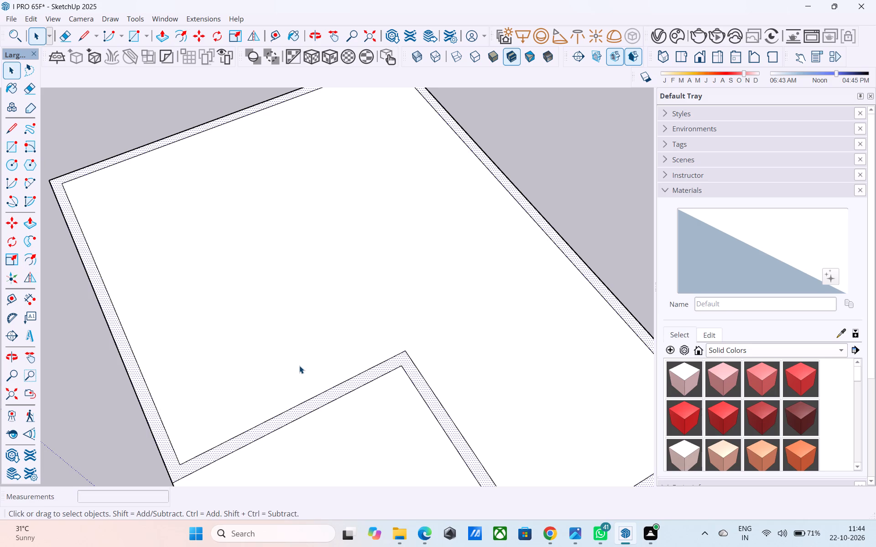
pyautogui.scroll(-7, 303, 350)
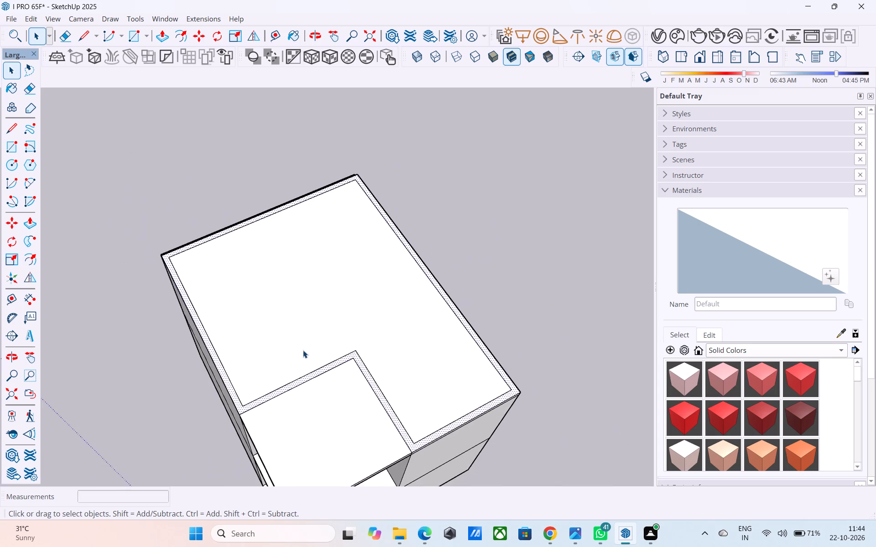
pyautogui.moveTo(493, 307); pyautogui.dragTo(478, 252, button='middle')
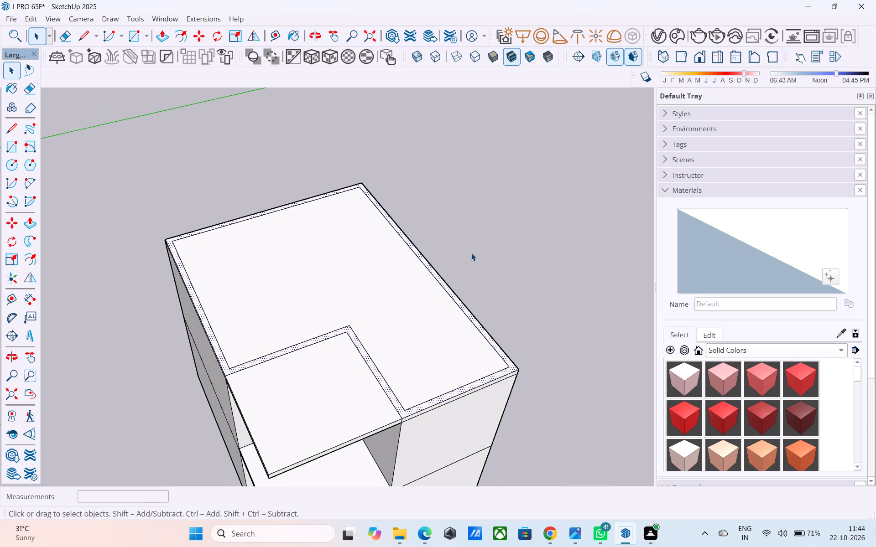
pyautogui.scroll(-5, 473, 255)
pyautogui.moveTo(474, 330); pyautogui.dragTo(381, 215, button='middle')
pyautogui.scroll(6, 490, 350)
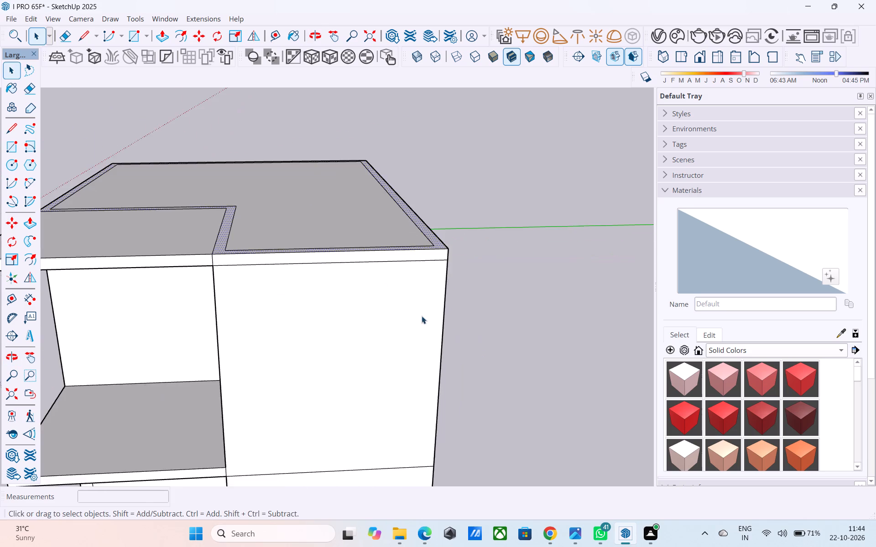
# Push/Pull the 6" perimeter band on the L-shaped roof slab up 10' to form the next storey's walls.
pyautogui.moveTo(376, 284); pyautogui.dragTo(370, 394, button='middle')
pyautogui.scroll(5, 439, 328)
pyautogui.scroll(-10, 403, 350)
pyautogui.press('p')
pyautogui.click(401, 356)
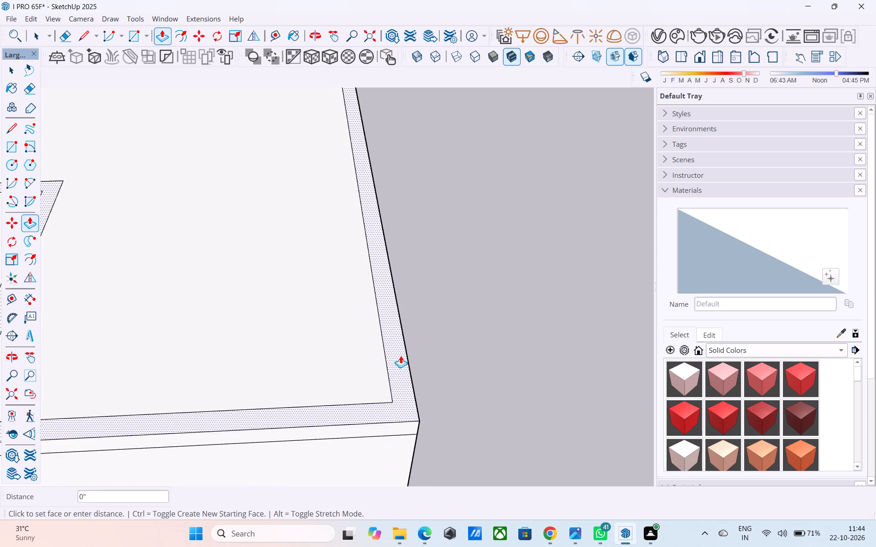
pyautogui.write("10'")
pyautogui.press('Return')
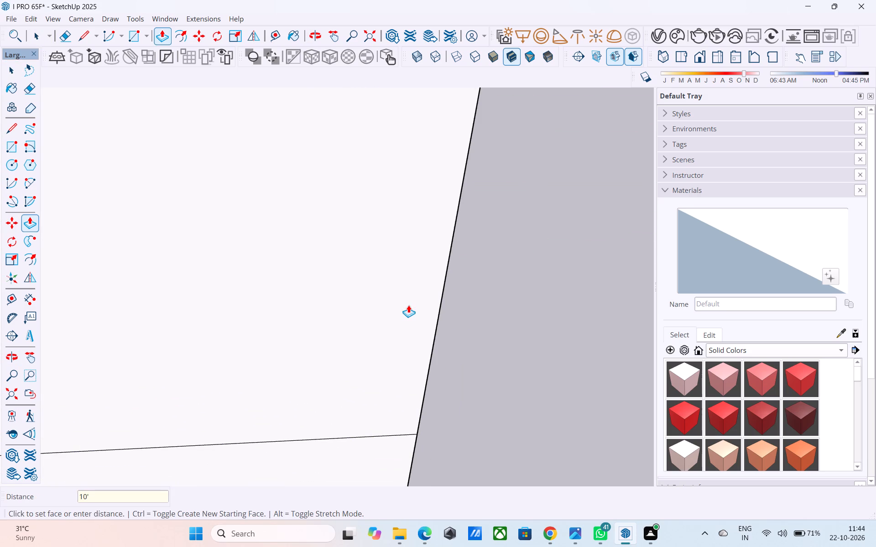
# Examine the raised third-storey walls and the open corner from above, the front and below.
pyautogui.scroll(-7, 412, 281)
pyautogui.scroll(-5, 415, 355)
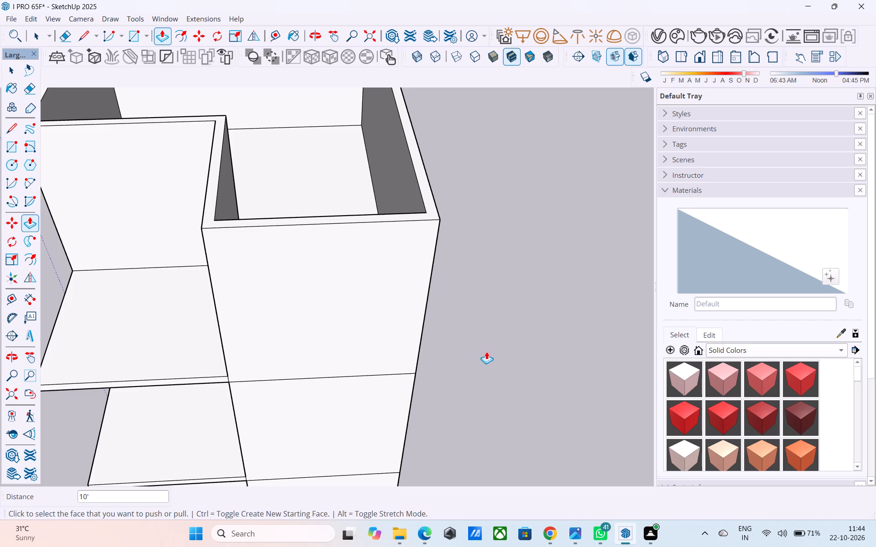
pyautogui.scroll(-8, 486, 351)
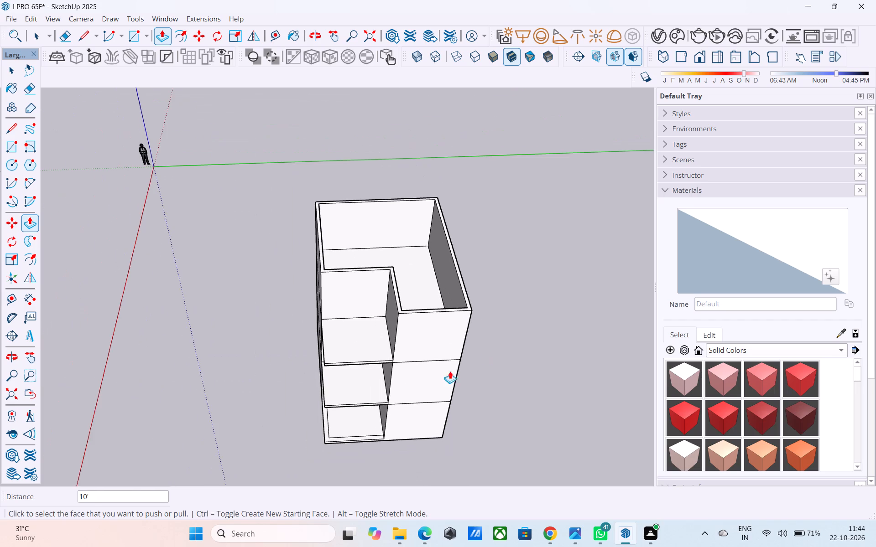
pyautogui.moveTo(423, 389); pyautogui.dragTo(383, 243, button='middle')
pyautogui.moveTo(379, 241); pyautogui.dragTo(375, 267, button='middle')
pyautogui.moveTo(303, 369); pyautogui.dragTo(387, 366, button='middle')
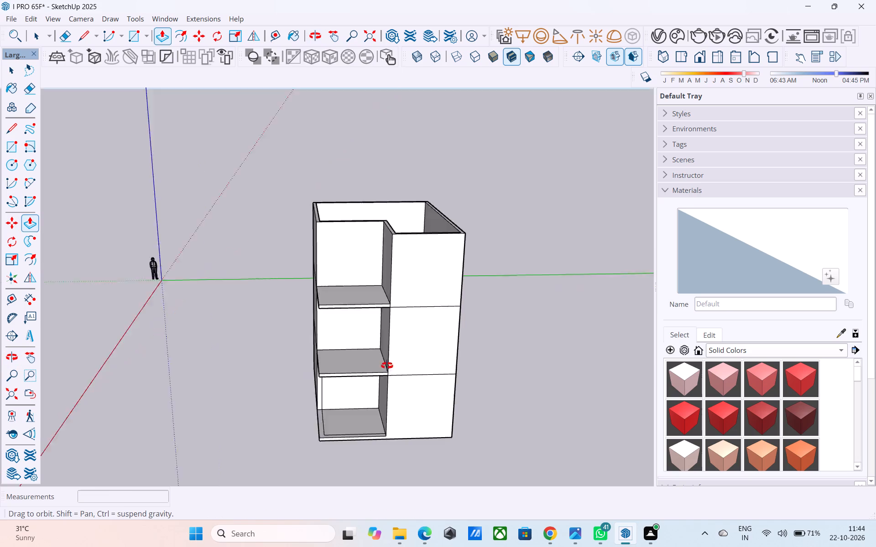
pyautogui.moveTo(387, 366); pyautogui.dragTo(363, 208, button='middle')
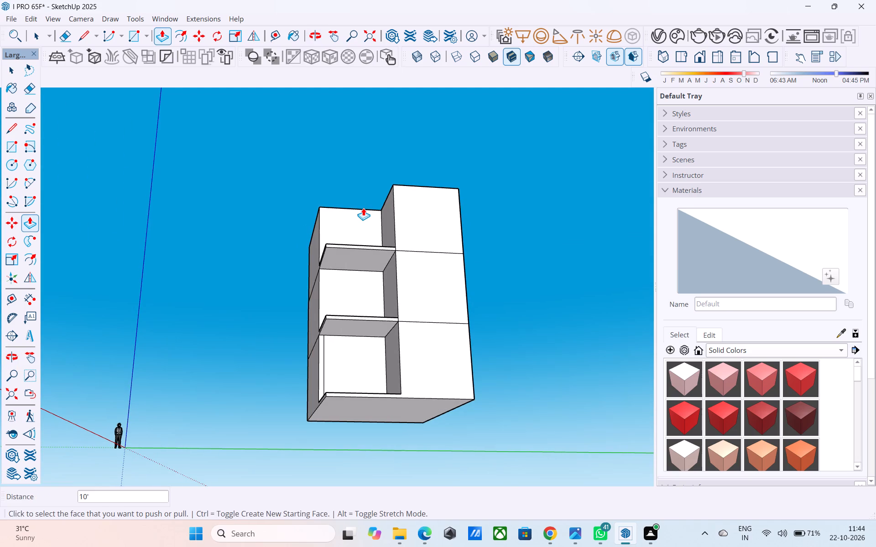
pyautogui.scroll(4, 363, 208)
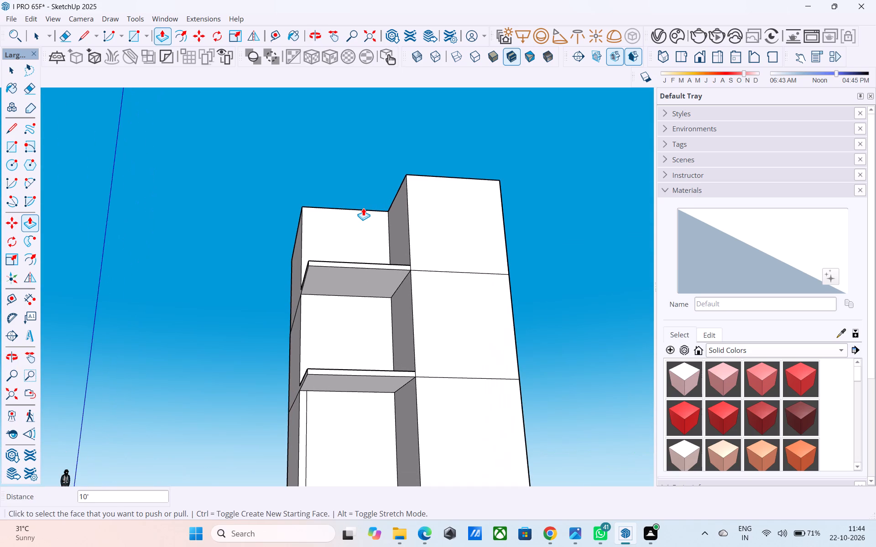
pyautogui.scroll(-5, 363, 208)
pyautogui.moveTo(364, 214); pyautogui.dragTo(353, 469, button='middle')
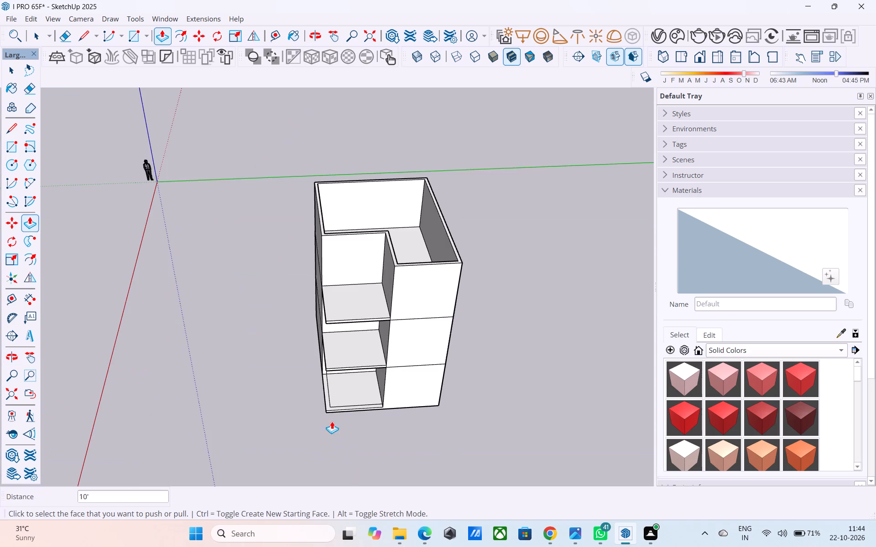
pyautogui.moveTo(332, 421); pyautogui.dragTo(359, 357, button='middle')
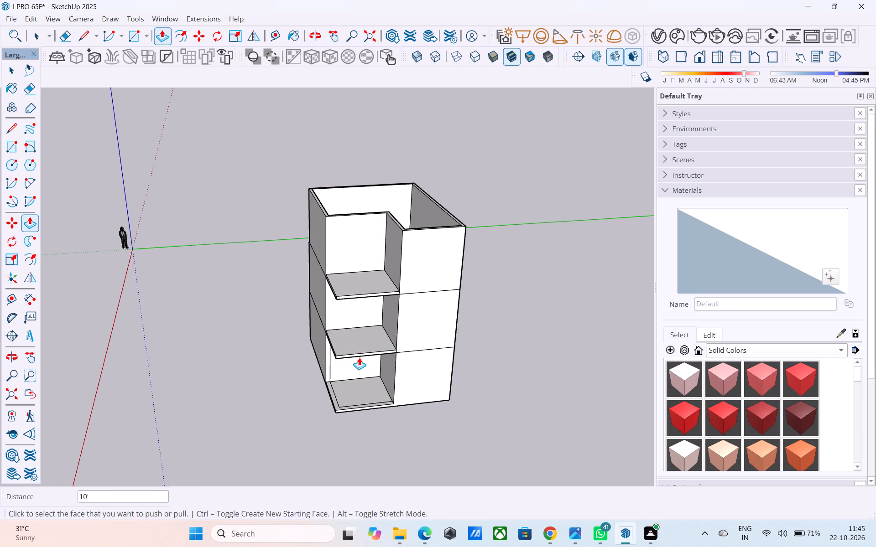
pyautogui.moveTo(294, 311); pyautogui.dragTo(276, 361, button='middle')
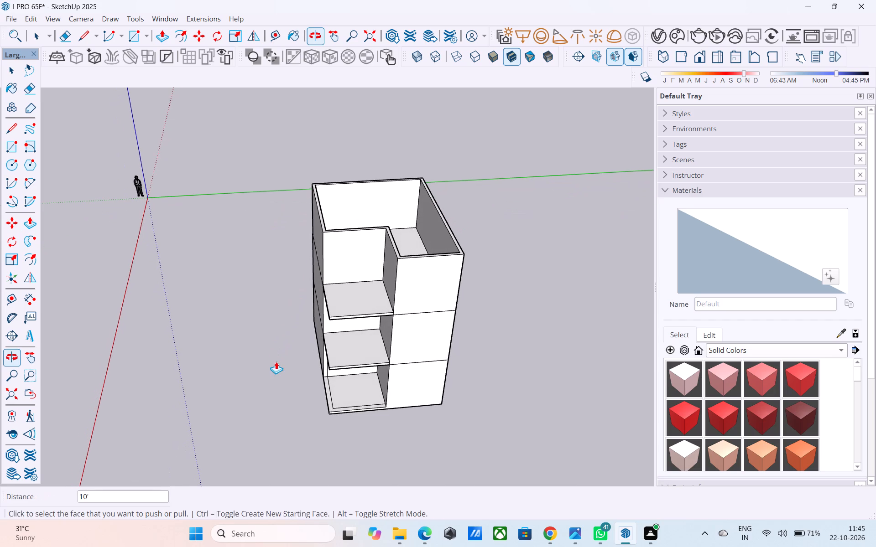
# Draw a line about 15' 9" across the third-storey wall tops, from the recessed corner to the opposite wall's inner edge.
pyautogui.scroll(-4, 170, 428)
pyautogui.scroll(6, 319, 231)
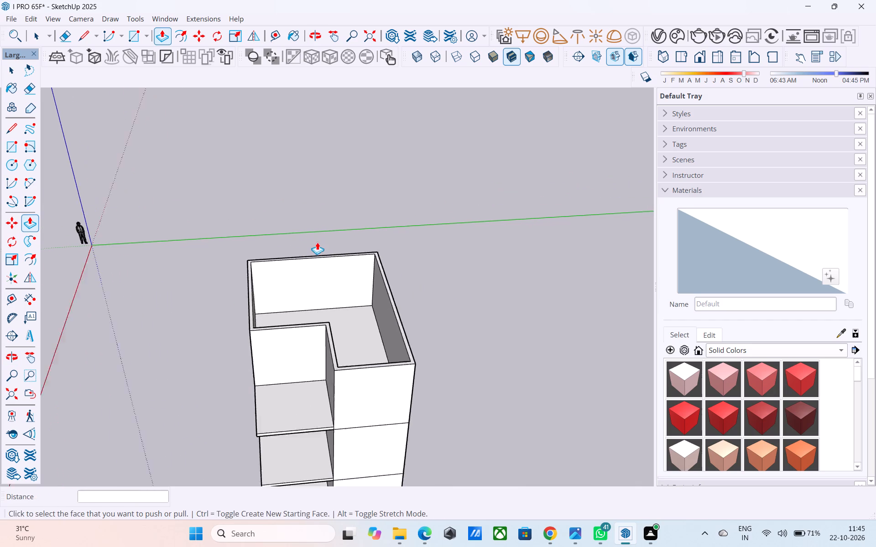
pyautogui.scroll(3, 317, 242)
pyautogui.press('l')
pyautogui.scroll(-3, 313, 237)
pyautogui.moveTo(313, 237); pyautogui.dragTo(321, 330, button='middle')
pyautogui.scroll(5, 319, 359)
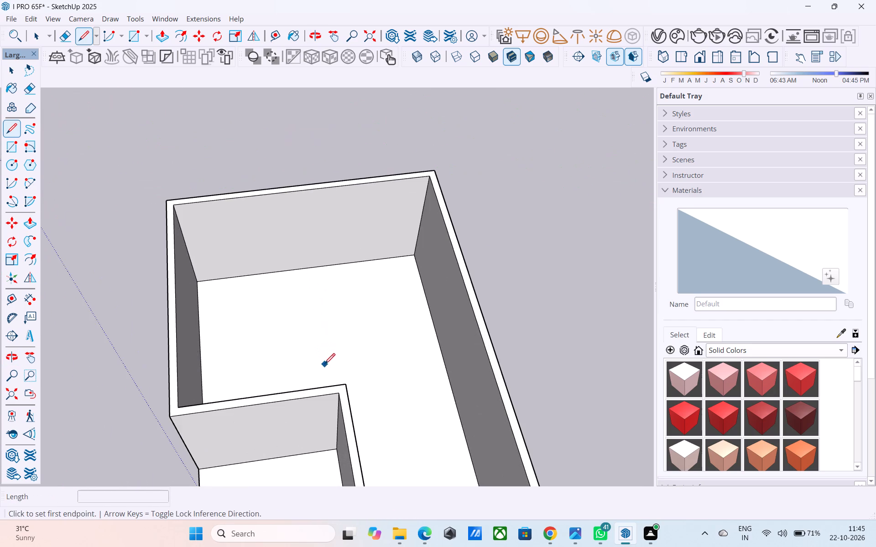
pyautogui.click(346, 382)
pyautogui.click(315, 193)
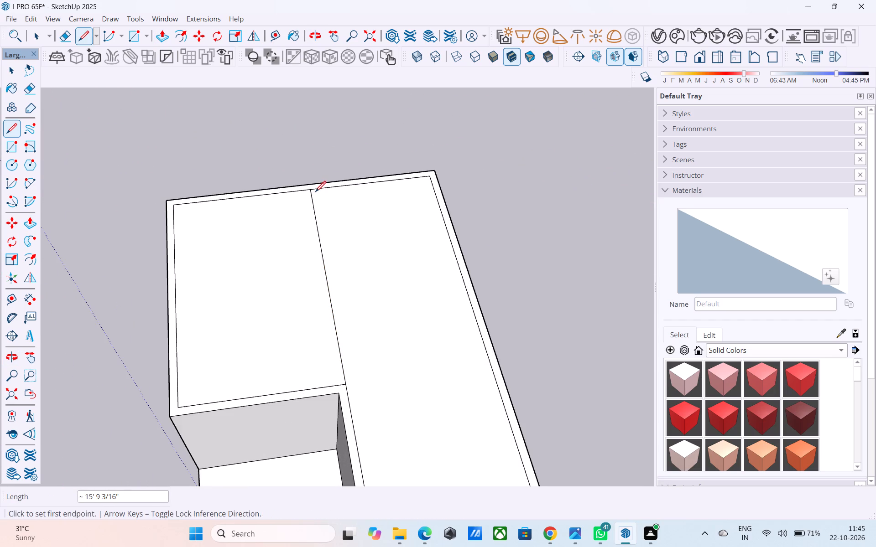
# Reverse the smaller top face, between the new line and the recessed wall beside the open corner.
pyautogui.press('space')
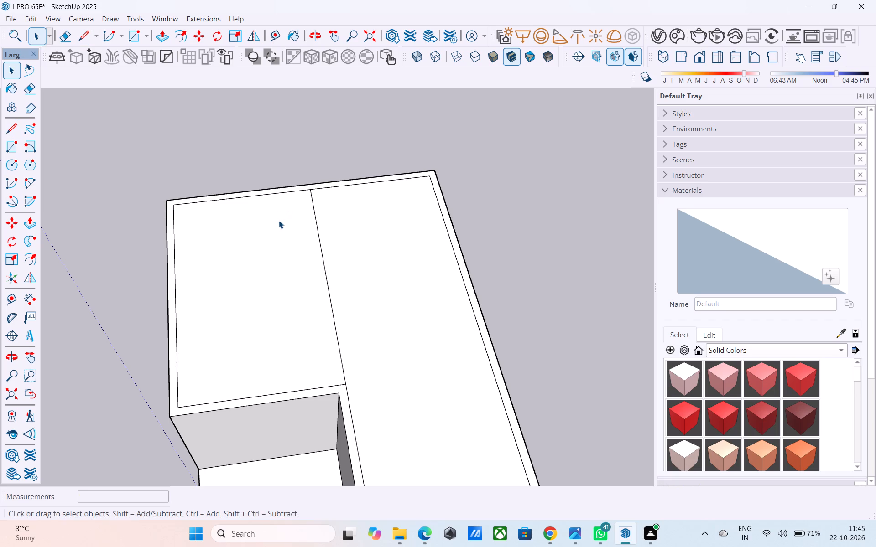
pyautogui.click(279, 221)
pyautogui.rightClick(279, 221)
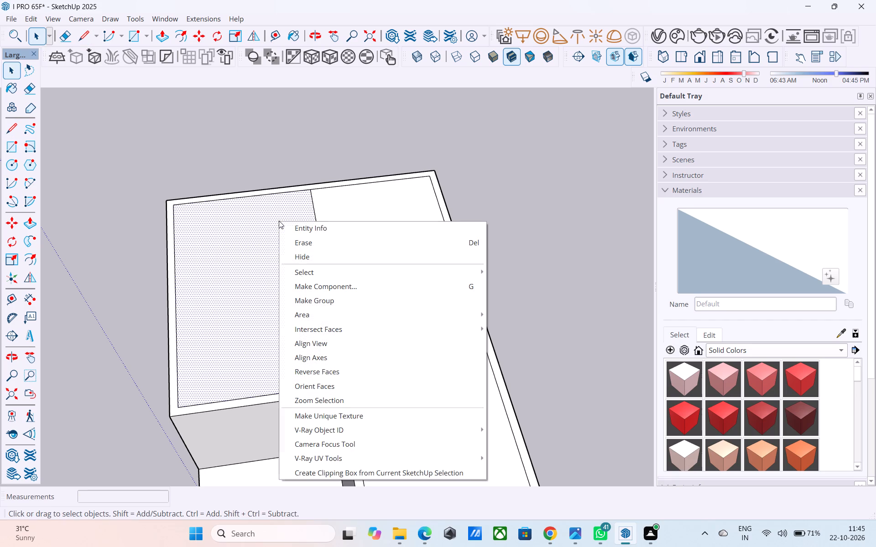
pyautogui.click(325, 372)
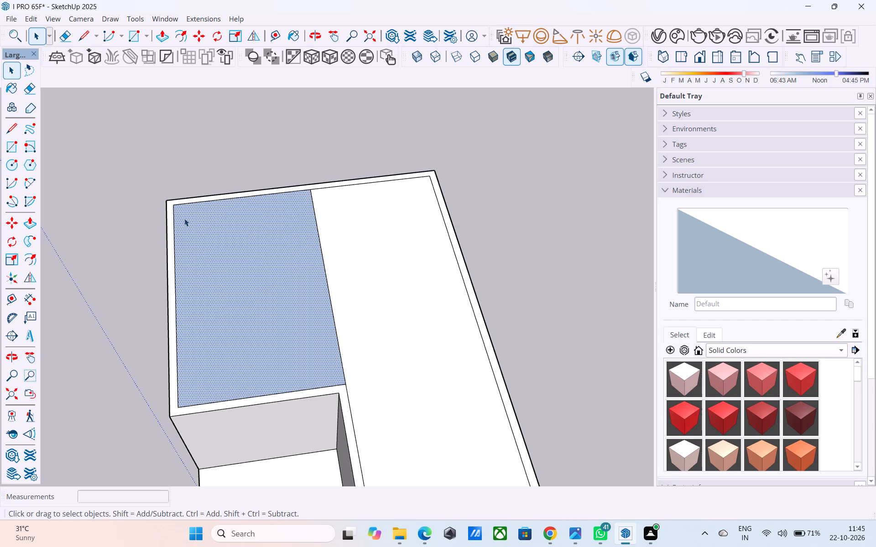
# Draw 6" vertical lines up from two diagonally opposite corners of the reversed top face.
pyautogui.press('l')
pyautogui.click(175, 207)
pyautogui.keyDown('shift'); pyautogui.moveTo(174, 206); pyautogui.dragTo(171, 160, button='middle'); pyautogui.keyUp('shift')
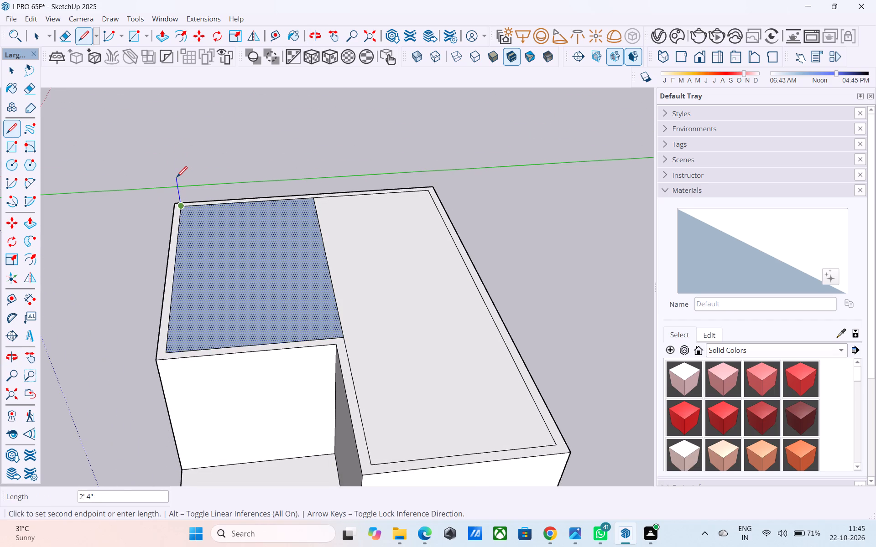
pyautogui.write('6"')
pyautogui.press('Return')
pyautogui.press('l')
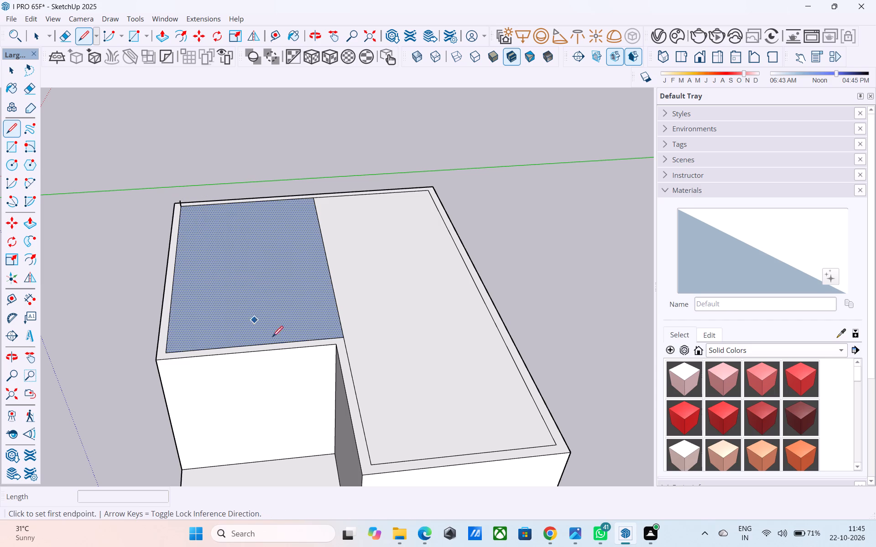
pyautogui.click(341, 338)
pyautogui.moveTo(335, 327); pyautogui.dragTo(255, 264, button='middle')
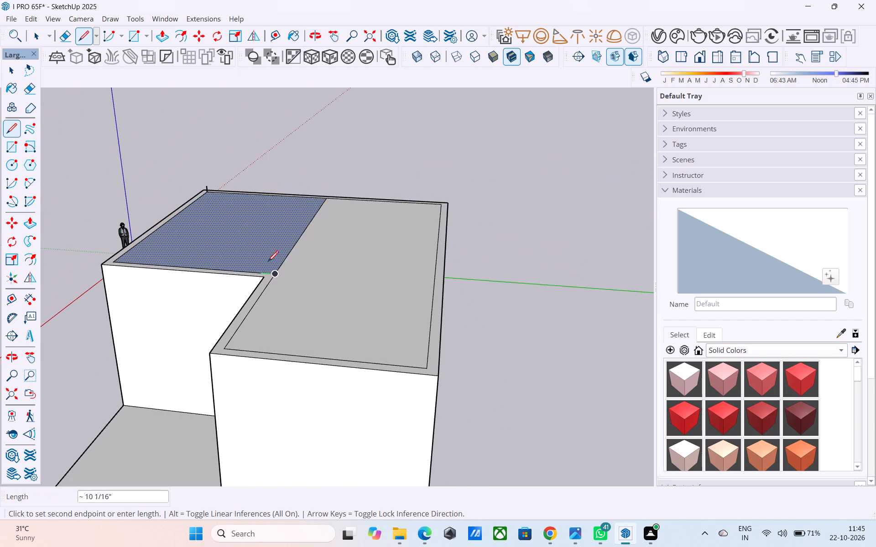
pyautogui.click(270, 261)
# Draw a rectangle about 15' 9" by 10' between the tops of the two vertical lines.
pyautogui.press('r')
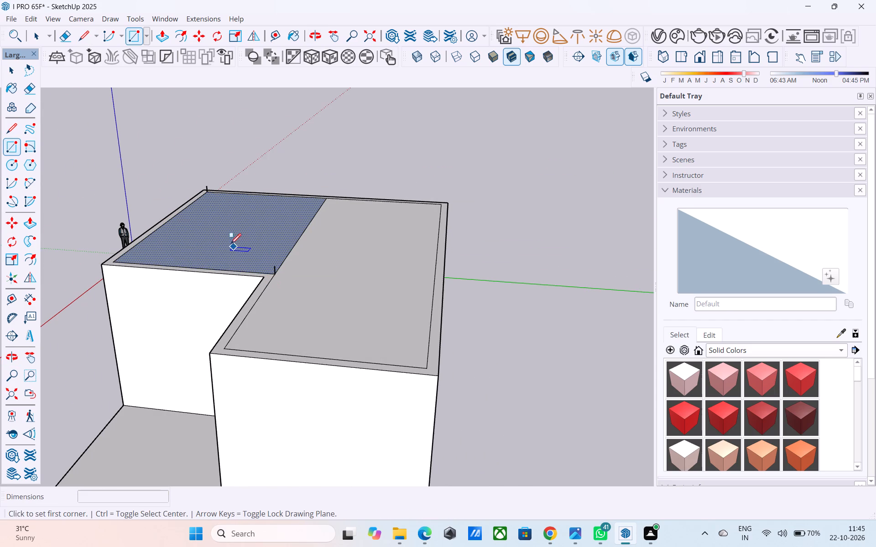
pyautogui.click(204, 184)
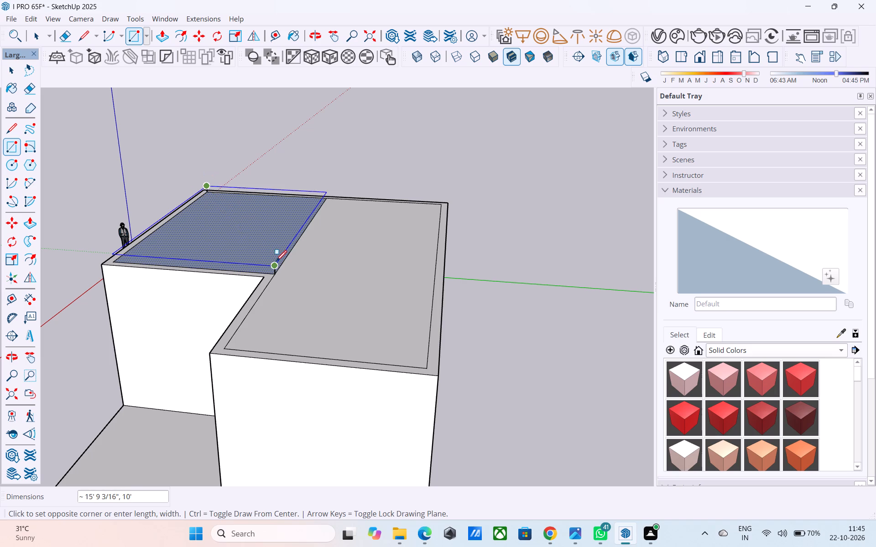
pyautogui.click(276, 262)
# Close the raised rectangle's open sides with 6" vertical lines at its two remaining corners.
pyautogui.press('l')
pyautogui.moveTo(145, 226); pyautogui.dragTo(152, 226, button='middle')
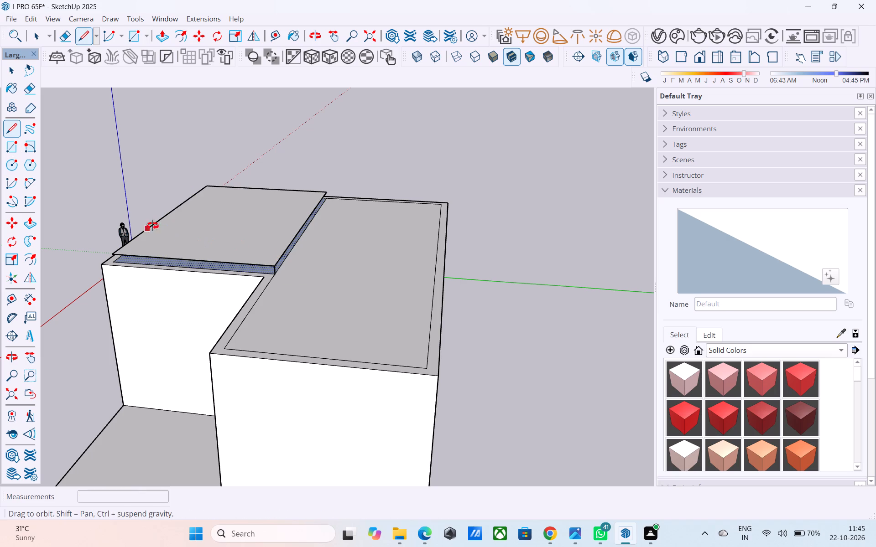
pyautogui.moveTo(152, 226); pyautogui.dragTo(459, 176, button='middle')
pyautogui.scroll(5, 394, 264)
pyautogui.moveTo(394, 227); pyautogui.dragTo(372, 260, button='middle')
pyautogui.scroll(5, 372, 273)
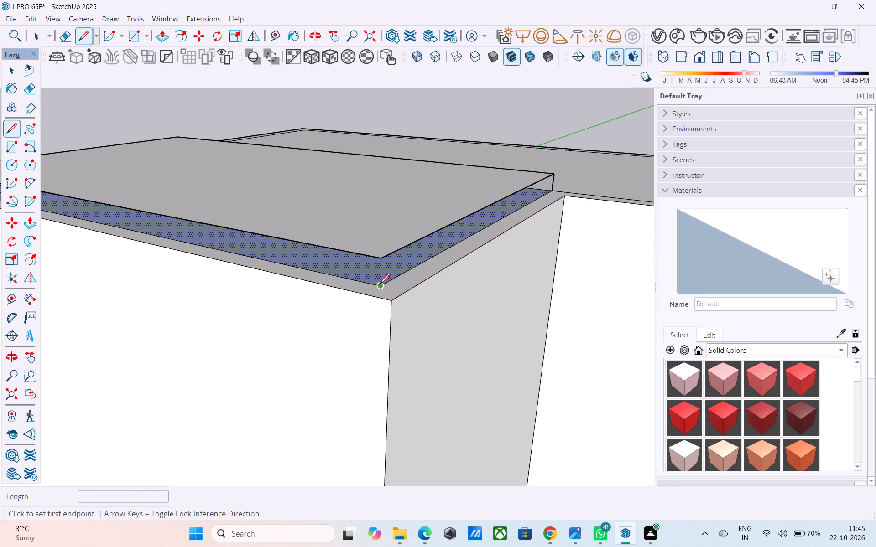
pyautogui.click(380, 285)
pyautogui.click(379, 261)
pyautogui.scroll(-5, 377, 253)
pyautogui.moveTo(264, 268); pyautogui.dragTo(516, 269, button='middle')
pyautogui.scroll(-4, 488, 235)
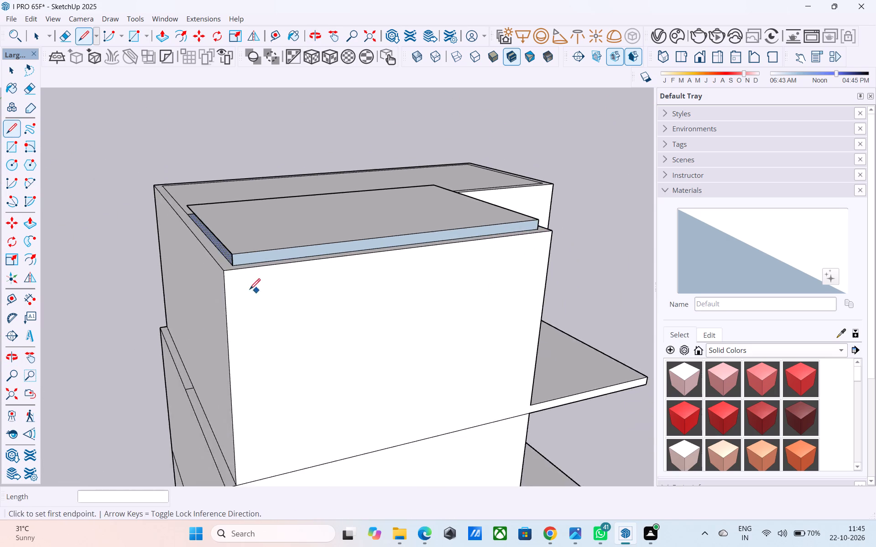
pyautogui.moveTo(250, 290); pyautogui.dragTo(699, 288, button='middle')
pyautogui.scroll(8, 500, 233)
pyautogui.moveTo(434, 215); pyautogui.dragTo(421, 289, button='middle')
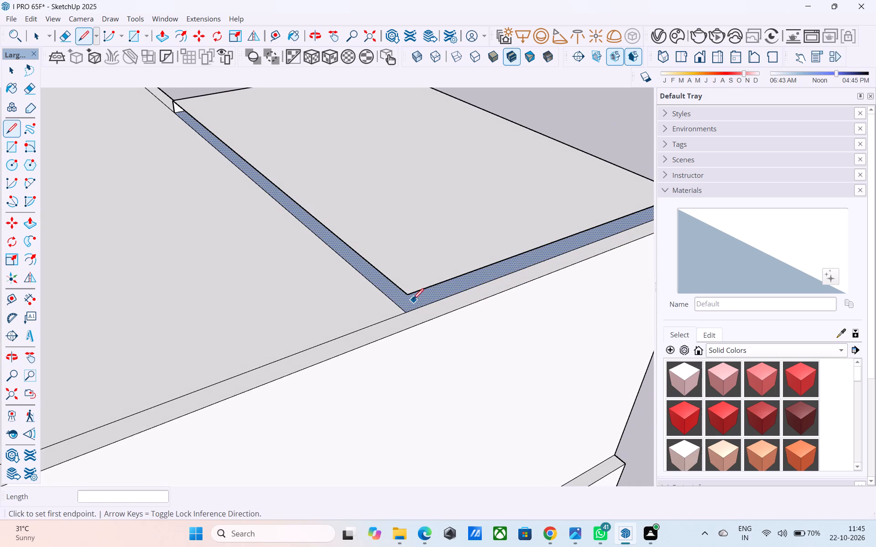
pyautogui.click(409, 309)
pyautogui.click(406, 295)
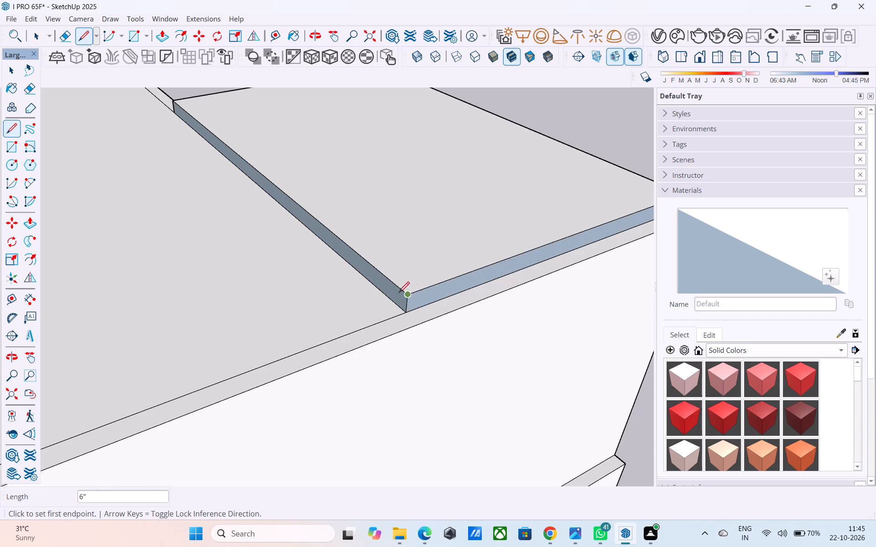
pyautogui.scroll(-6, 236, 252)
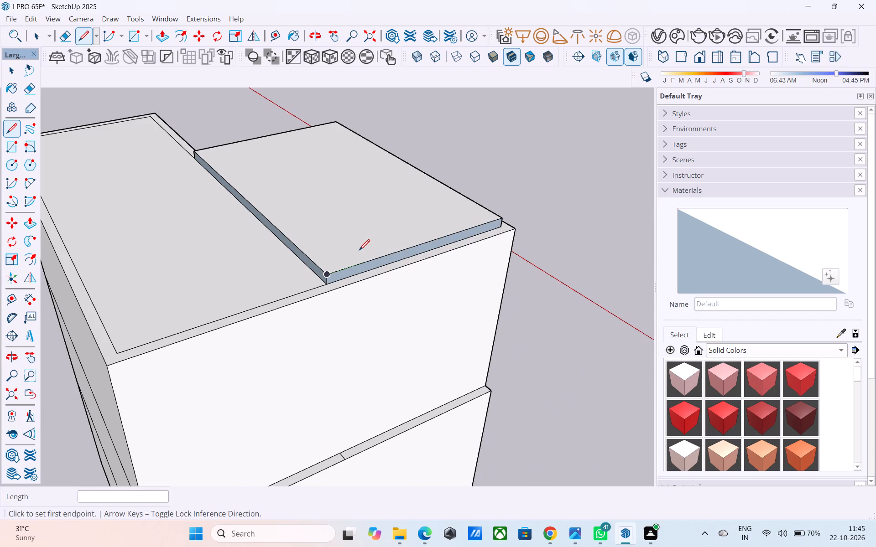
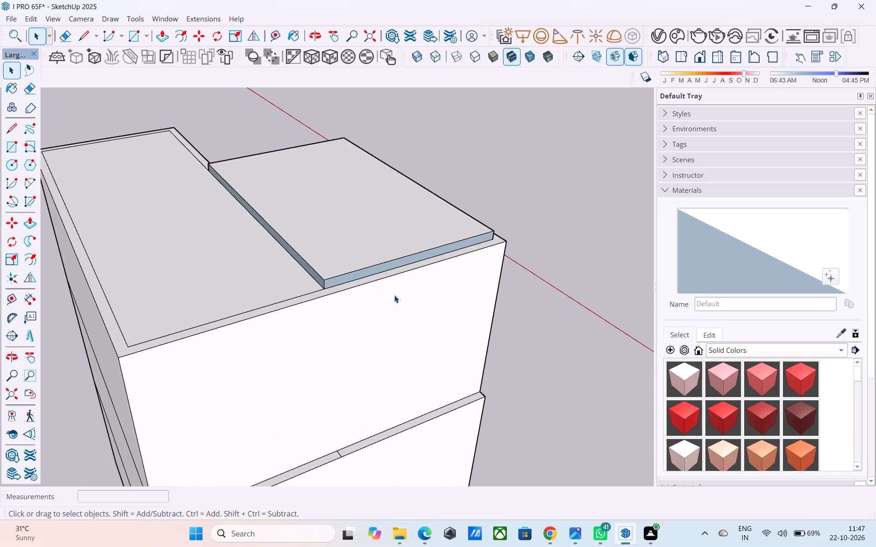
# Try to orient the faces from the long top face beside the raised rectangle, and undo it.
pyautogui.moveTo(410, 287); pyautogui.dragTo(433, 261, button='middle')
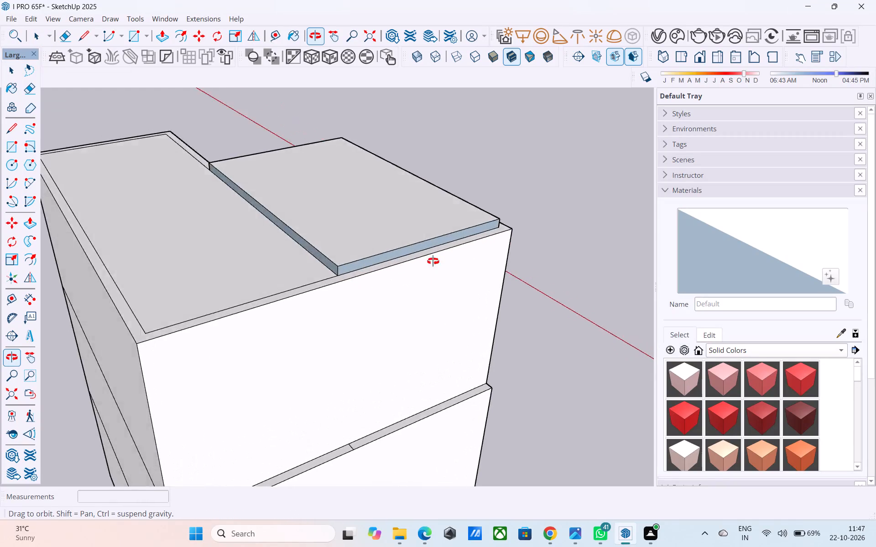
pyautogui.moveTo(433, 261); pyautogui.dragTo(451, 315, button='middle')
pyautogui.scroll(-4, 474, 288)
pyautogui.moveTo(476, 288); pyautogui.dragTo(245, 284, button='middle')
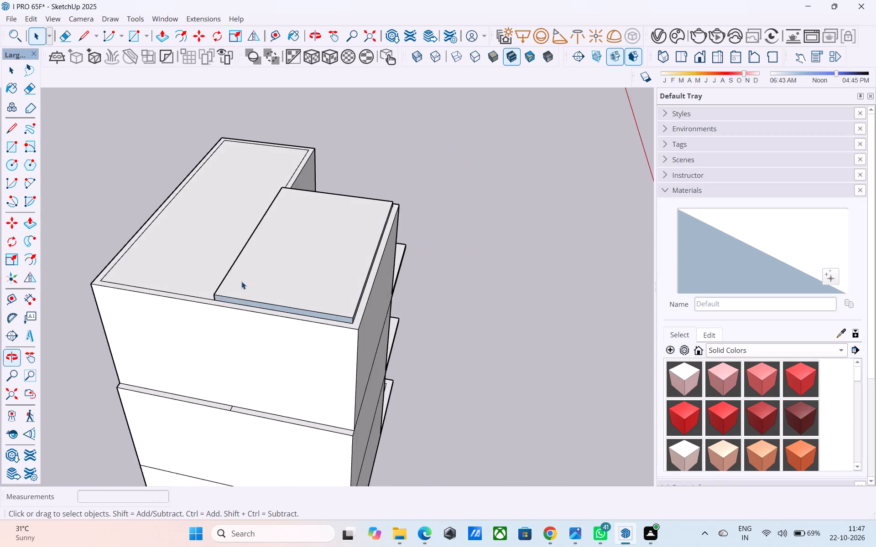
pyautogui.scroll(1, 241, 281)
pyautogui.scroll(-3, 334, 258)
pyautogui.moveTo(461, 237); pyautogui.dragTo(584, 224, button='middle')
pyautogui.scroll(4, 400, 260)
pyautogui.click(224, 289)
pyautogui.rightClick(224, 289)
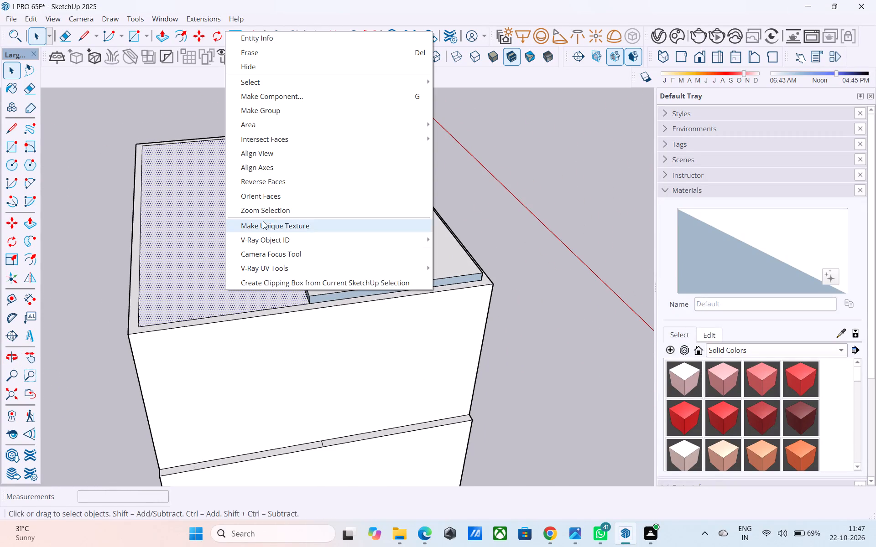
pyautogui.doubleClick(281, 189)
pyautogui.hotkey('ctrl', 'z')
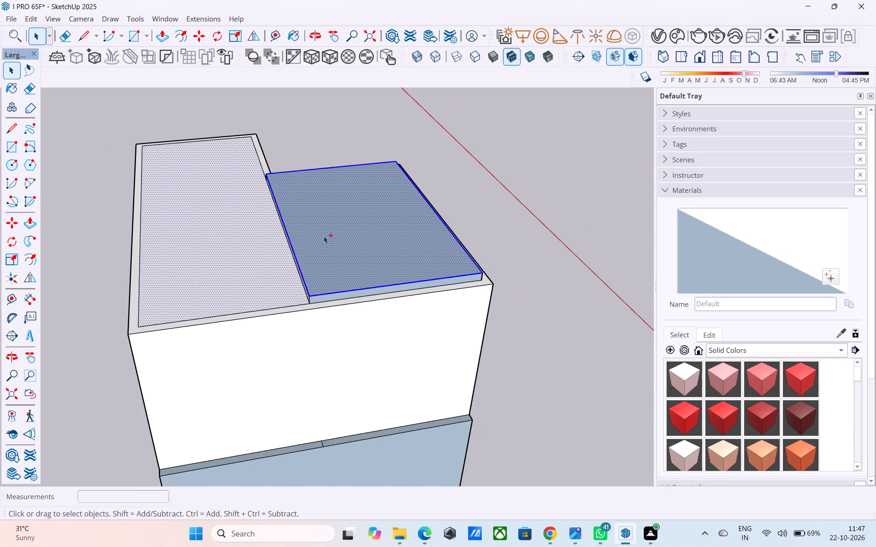
# Reverse the long top face beside the raised rectangle.
pyautogui.scroll(-4, 323, 236)
pyautogui.moveTo(303, 253); pyautogui.dragTo(375, 238, button='middle')
pyautogui.scroll(4, 364, 246)
pyautogui.click(353, 250)
pyautogui.rightClick(353, 250)
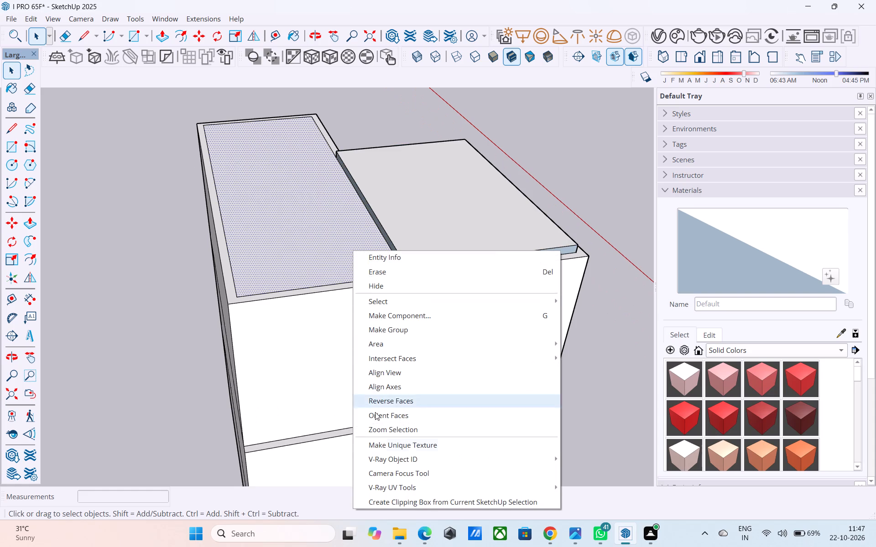
pyautogui.click(393, 406)
# Draw 6" vertical lines up from two diagonally opposite corners of the reversed long top face.
pyautogui.scroll(-4, 318, 314)
pyautogui.moveTo(318, 314); pyautogui.dragTo(429, 305, button='middle')
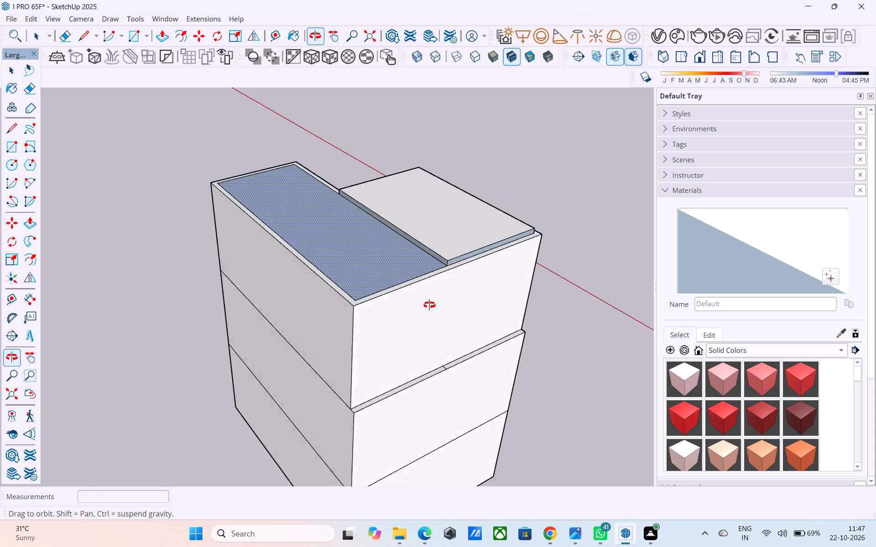
pyautogui.moveTo(429, 305); pyautogui.dragTo(450, 435, button='middle')
pyautogui.scroll(5, 419, 419)
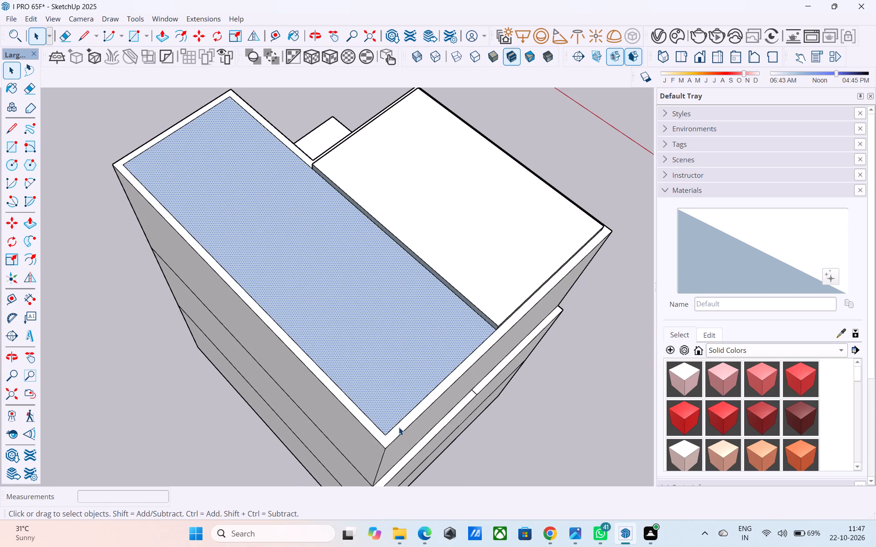
pyautogui.scroll(-1, 396, 428)
pyautogui.moveTo(394, 428); pyautogui.dragTo(370, 386, button='middle')
pyautogui.press('l')
pyautogui.scroll(4, 368, 395)
pyautogui.scroll(-2, 368, 396)
pyautogui.moveTo(379, 433); pyautogui.dragTo(397, 489, button='middle')
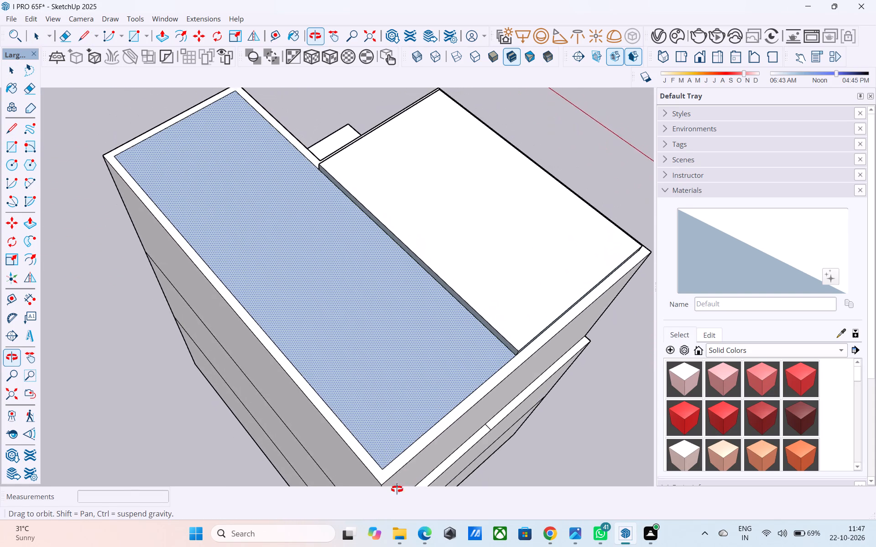
pyautogui.moveTo(397, 489); pyautogui.dragTo(381, 452, button='middle')
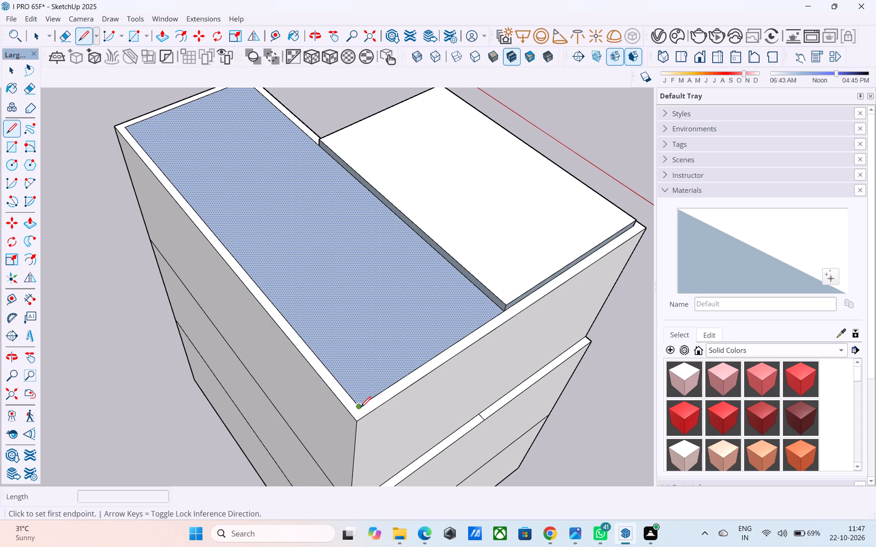
pyautogui.click(360, 408)
pyautogui.write('6"')
pyautogui.press('Return')
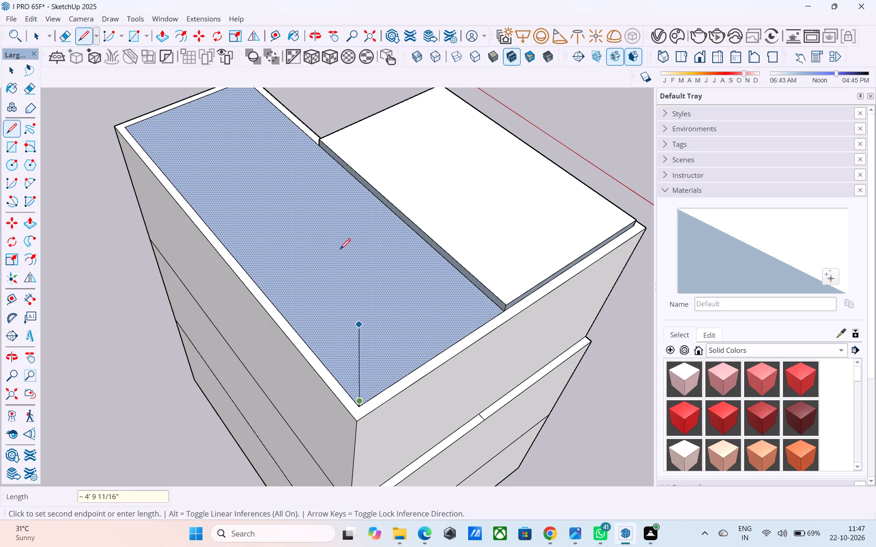
pyautogui.keyDown('shift'); pyautogui.moveTo(289, 114); pyautogui.dragTo(330, 259, button='middle'); pyautogui.keyUp('shift')
pyautogui.press('l')
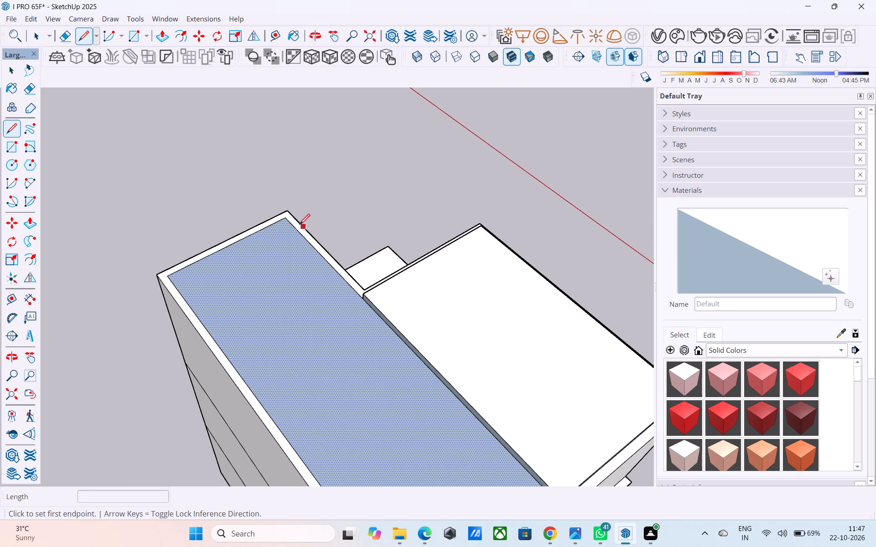
pyautogui.click(288, 217)
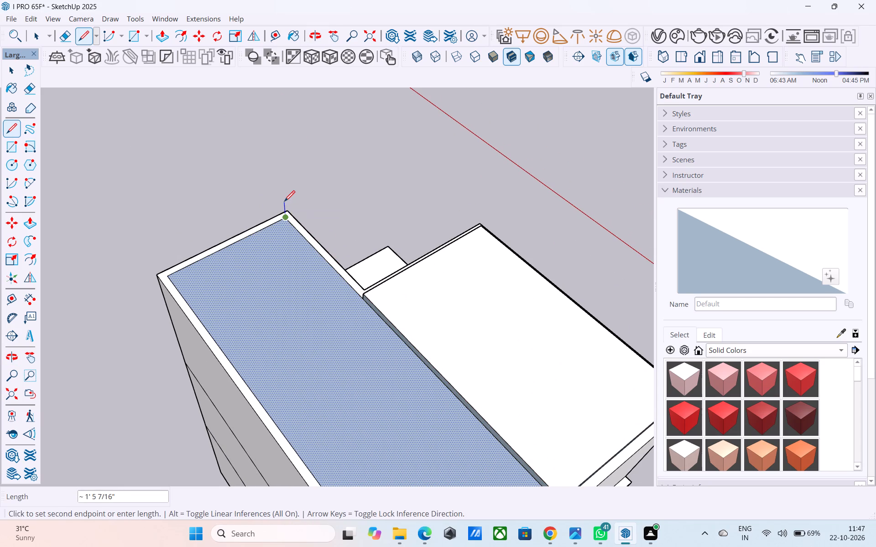
pyautogui.write('6"')
pyautogui.press('Return')
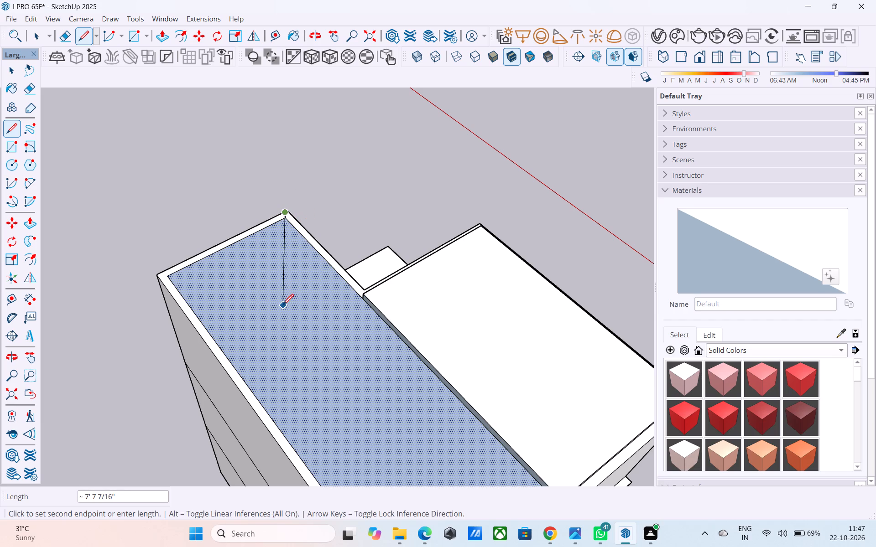
# Draw a 24' 6" by 9' rectangle between the tops of the two vertical lines over the long top face.
pyautogui.press('f')
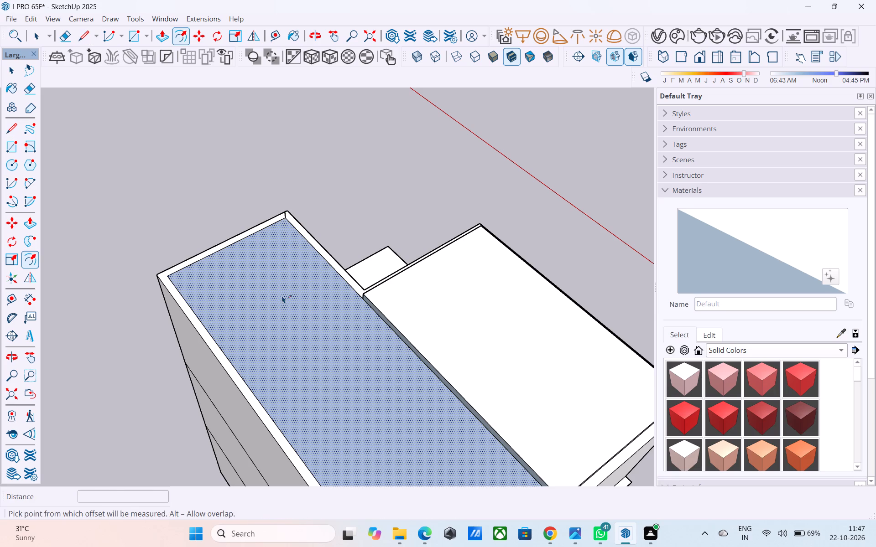
pyautogui.press('r')
pyautogui.click(284, 212)
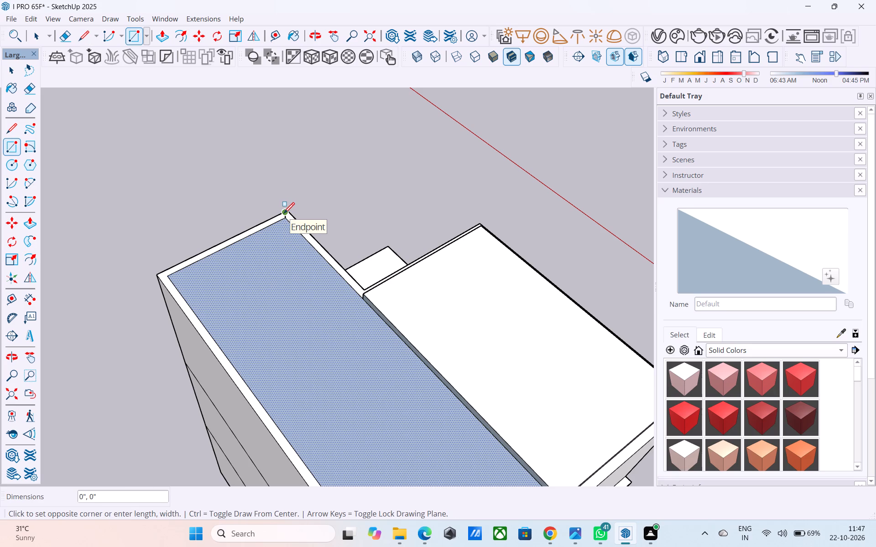
pyautogui.scroll(-1, 287, 220)
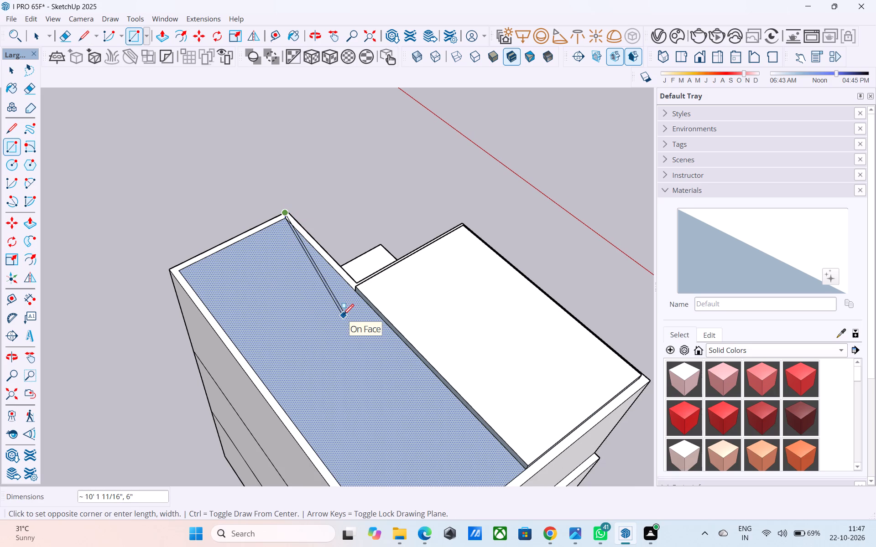
pyautogui.scroll(-1, 343, 316)
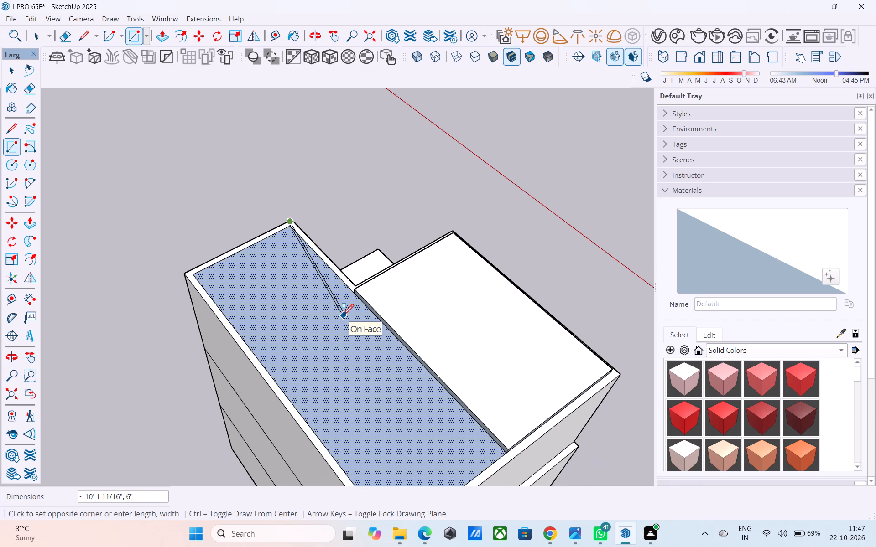
pyautogui.scroll(-1, 343, 316)
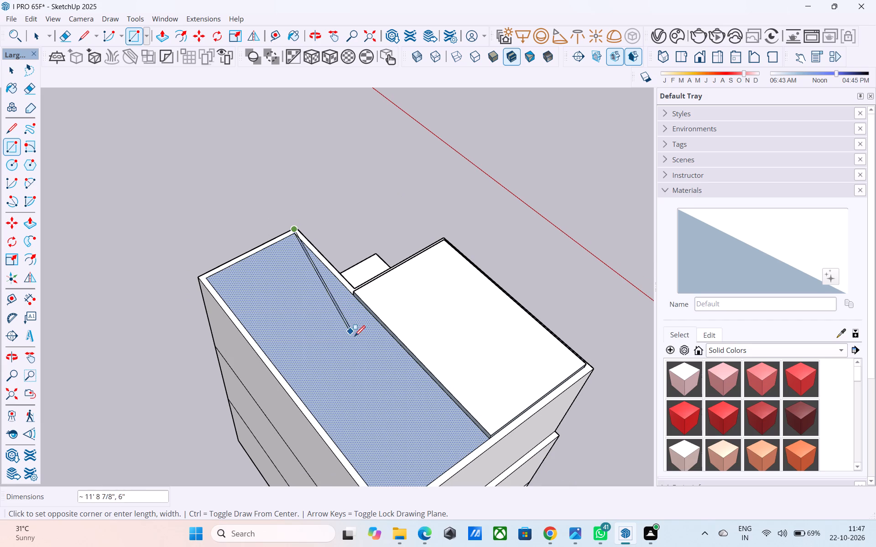
pyautogui.scroll(-4, 400, 371)
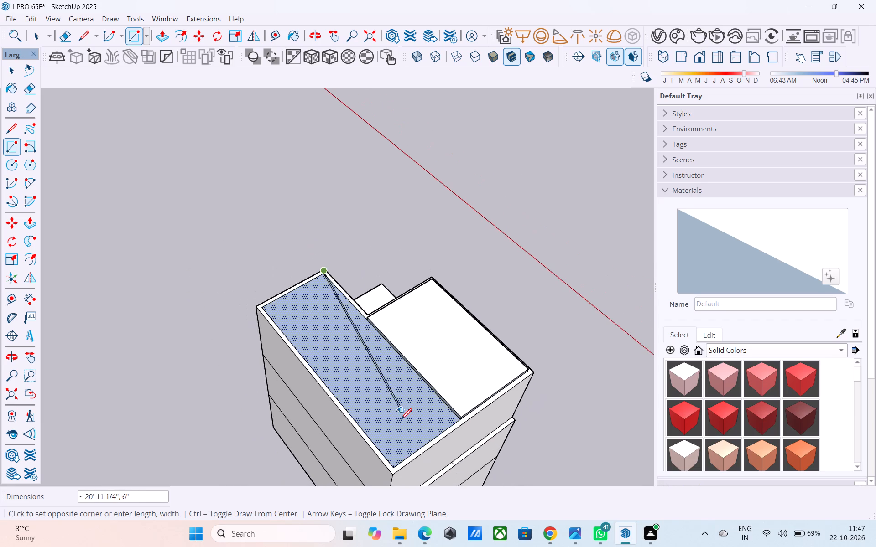
pyautogui.moveTo(410, 462); pyautogui.dragTo(410, 320, button='middle')
pyautogui.scroll(9, 400, 315)
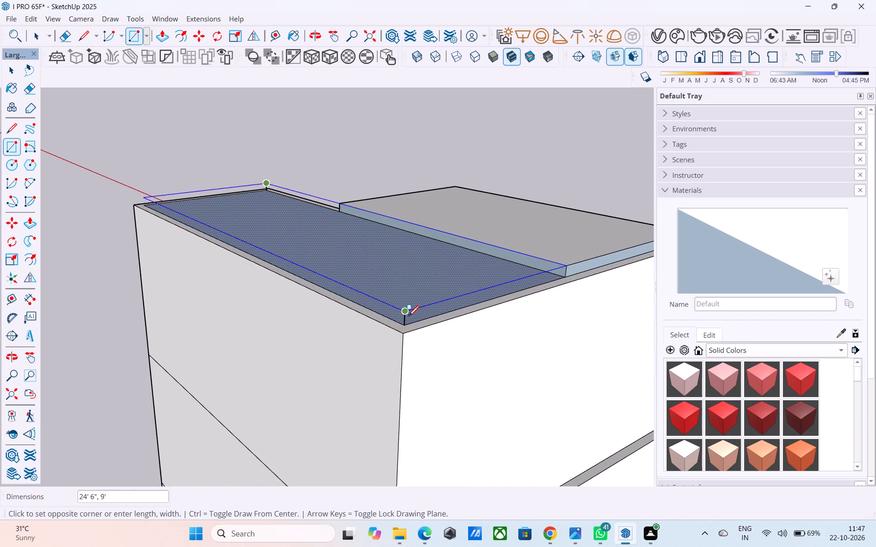
pyautogui.click(406, 310)
# Close the long raised rectangle's open sides with a 6" vertical line at its outer corner nearest the open corner.
pyautogui.moveTo(325, 284); pyautogui.dragTo(371, 299, button='middle')
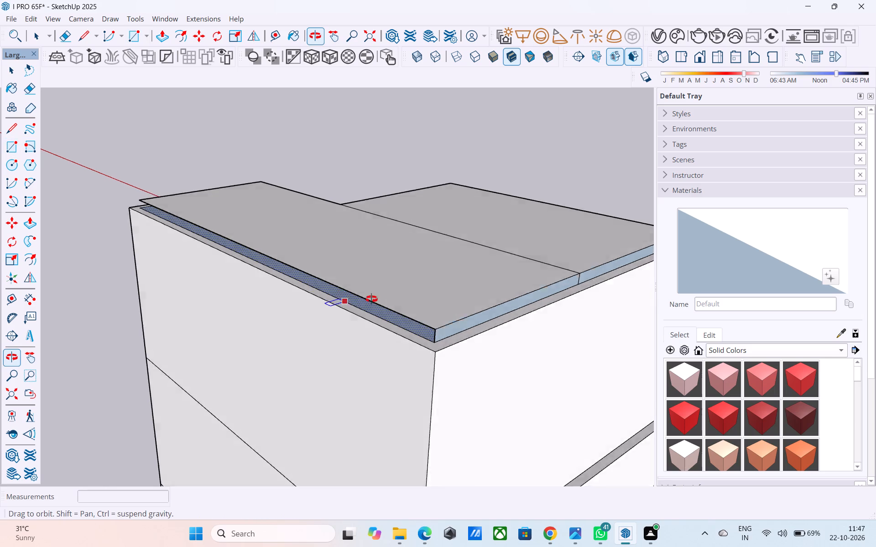
pyautogui.moveTo(371, 299); pyautogui.dragTo(732, 326, button='middle')
pyautogui.press('l')
pyautogui.scroll(4, 316, 302)
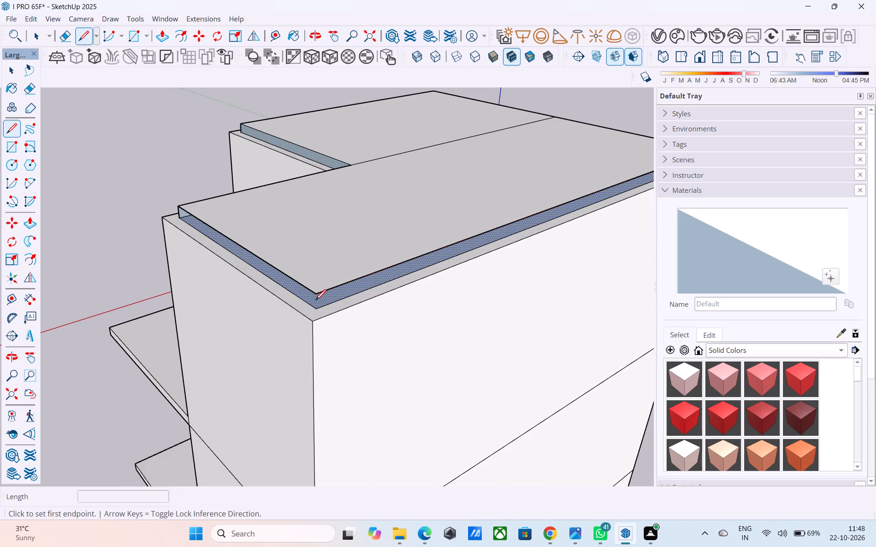
pyautogui.click(315, 293)
pyautogui.click(314, 306)
# Reverse the smaller top slab section's side face above the recessed wall beside the open corner.
pyautogui.moveTo(320, 313); pyautogui.dragTo(537, 319, button='middle')
pyautogui.moveTo(384, 318); pyautogui.dragTo(510, 310, button='middle')
pyautogui.moveTo(385, 301); pyautogui.dragTo(429, 295, button='middle')
pyautogui.scroll(-1, 428, 293)
pyautogui.moveTo(214, 217); pyautogui.dragTo(354, 246, button='middle')
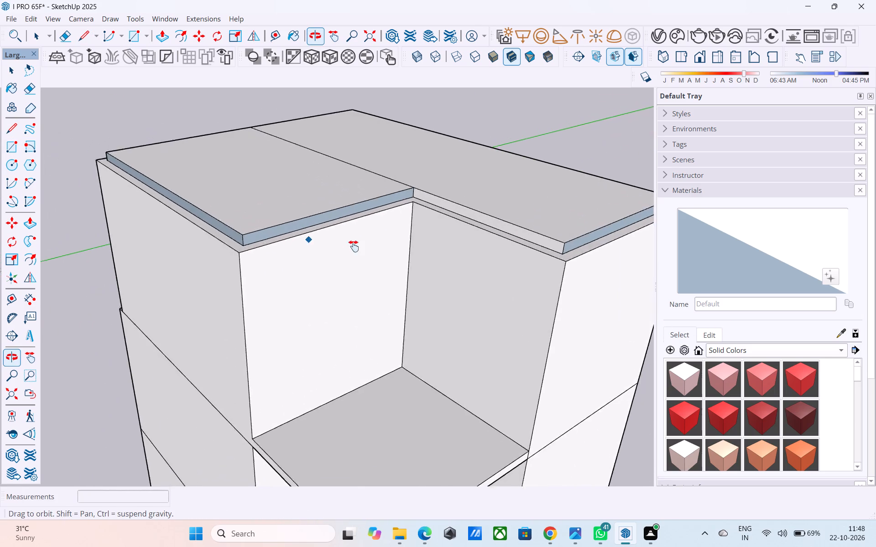
pyautogui.moveTo(354, 246); pyautogui.dragTo(363, 248, button='middle')
pyautogui.scroll(5, 336, 248)
pyautogui.click(327, 233)
pyautogui.press('space')
pyautogui.click(327, 233)
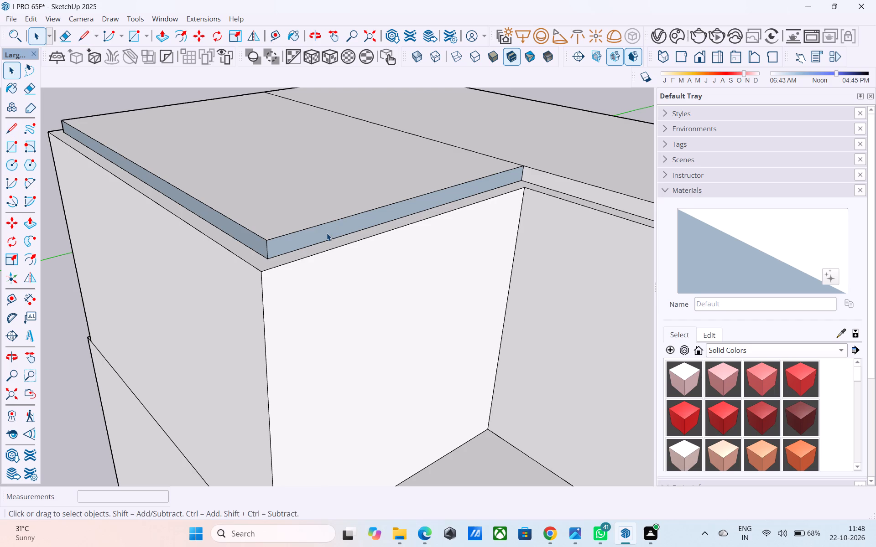
pyautogui.rightClick(327, 233)
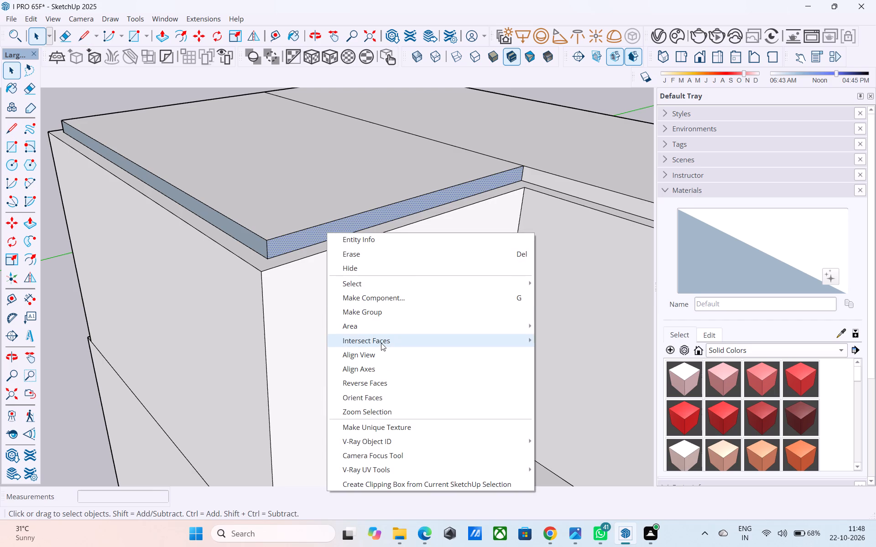
pyautogui.click(386, 385)
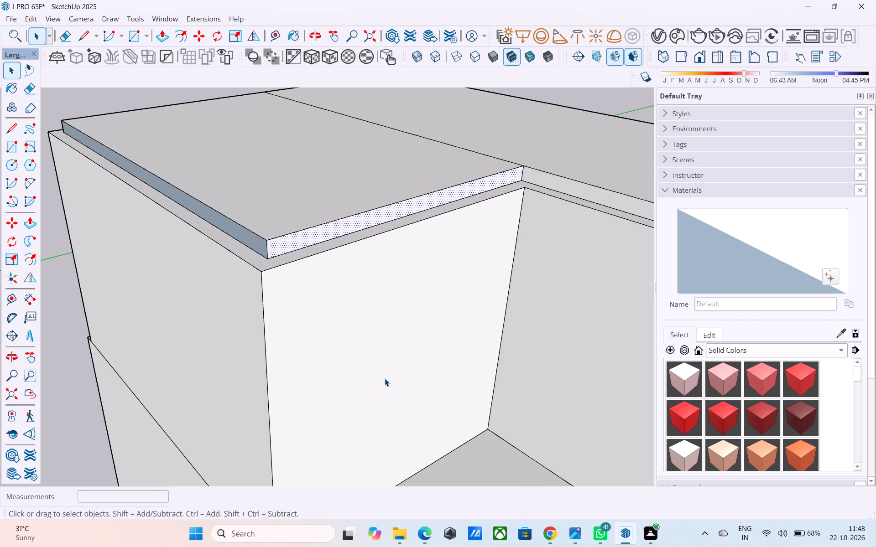
# Reverse the smaller slab section's outer side face, opposite the long section.
pyautogui.scroll(-4, 385, 378)
pyautogui.scroll(4, 288, 298)
pyautogui.click(300, 287)
pyautogui.rightClick(300, 287)
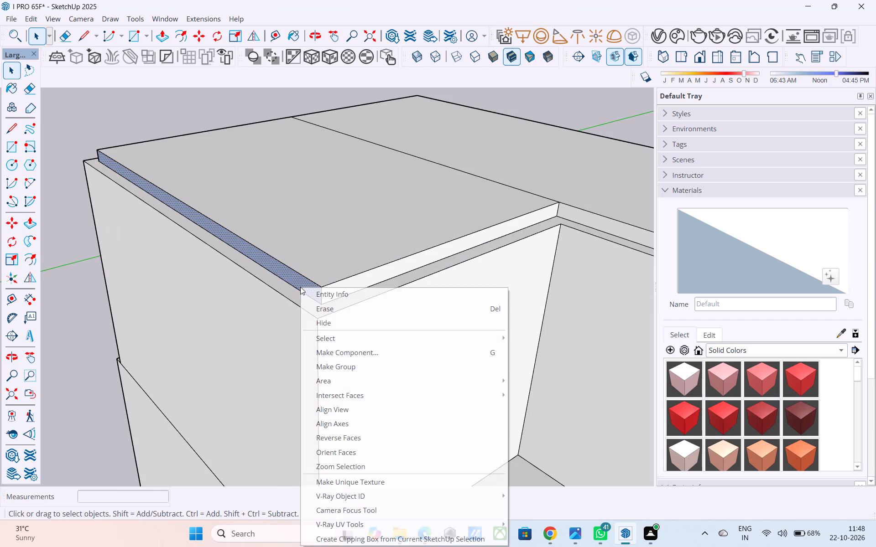
pyautogui.click(333, 438)
# Reverse the long slab section's short end face beside the open corner.
pyautogui.scroll(-6, 299, 306)
pyautogui.moveTo(490, 311); pyautogui.dragTo(254, 242, button='middle')
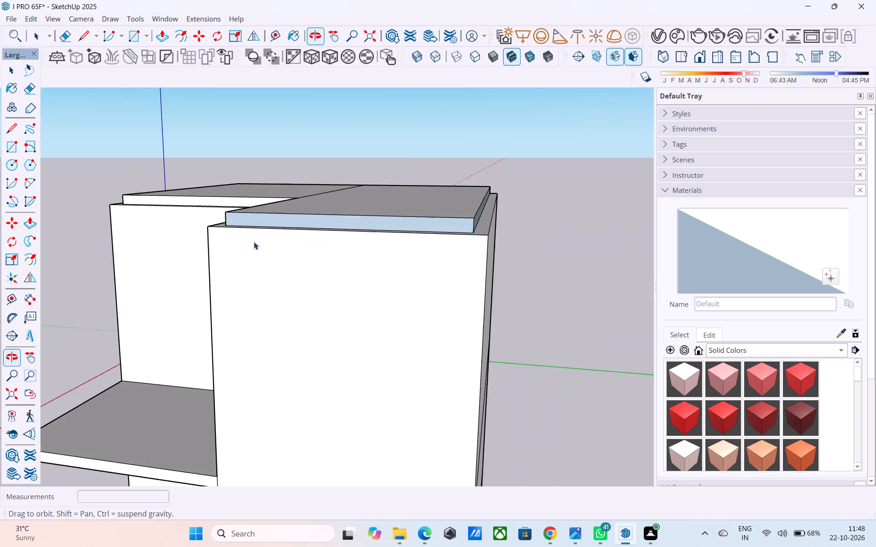
pyautogui.moveTo(254, 242); pyautogui.dragTo(254, 242, button='middle')
pyautogui.moveTo(446, 229); pyautogui.dragTo(381, 229, button='middle')
pyautogui.scroll(4, 388, 236)
pyautogui.click(403, 227)
pyautogui.rightClick(404, 227)
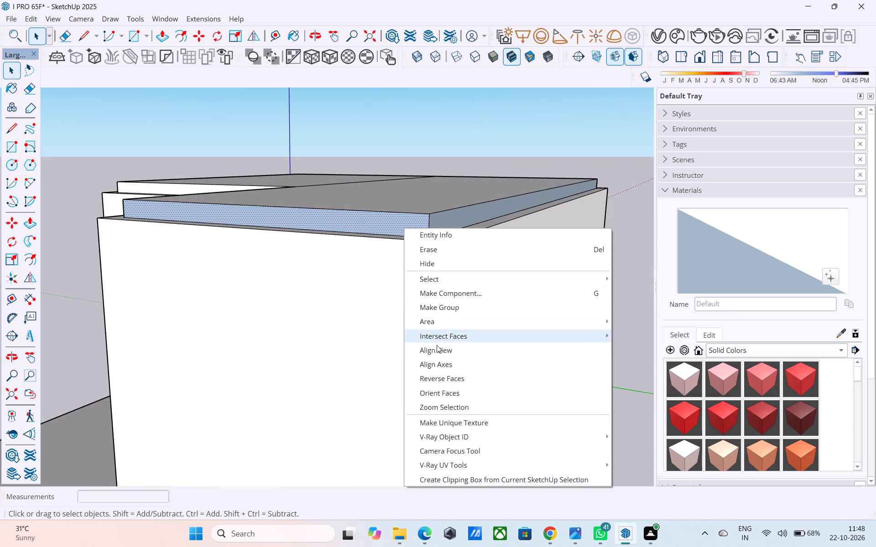
pyautogui.click(443, 384)
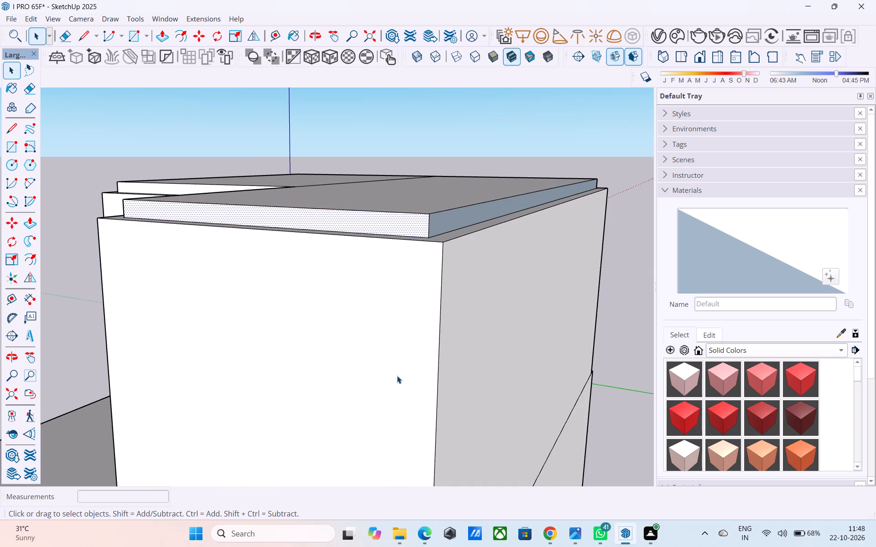
# Reverse the long outer side face of the long slab section.
pyautogui.scroll(-1, 396, 376)
pyautogui.scroll(-2, 501, 407)
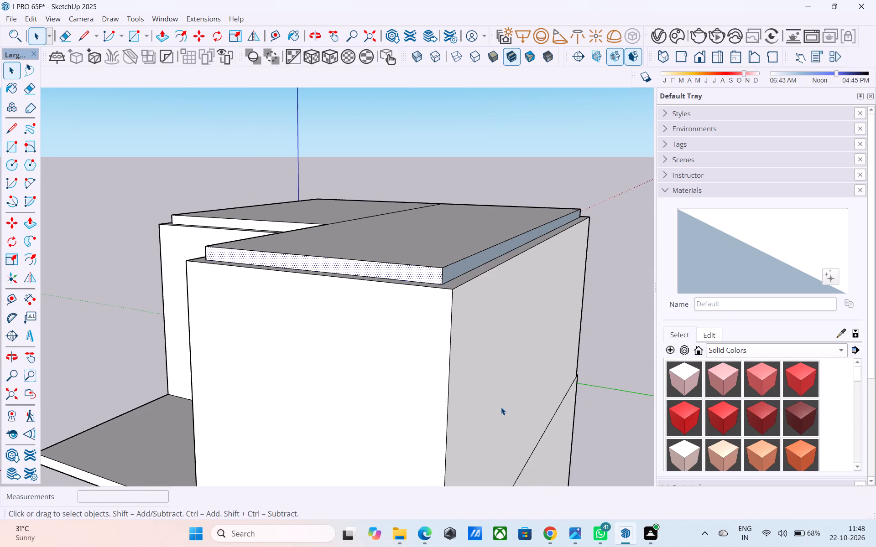
pyautogui.scroll(-1, 501, 407)
pyautogui.moveTo(516, 323); pyautogui.dragTo(463, 328, button='middle')
pyautogui.scroll(4, 444, 299)
pyautogui.click(354, 281)
pyautogui.rightClick(354, 281)
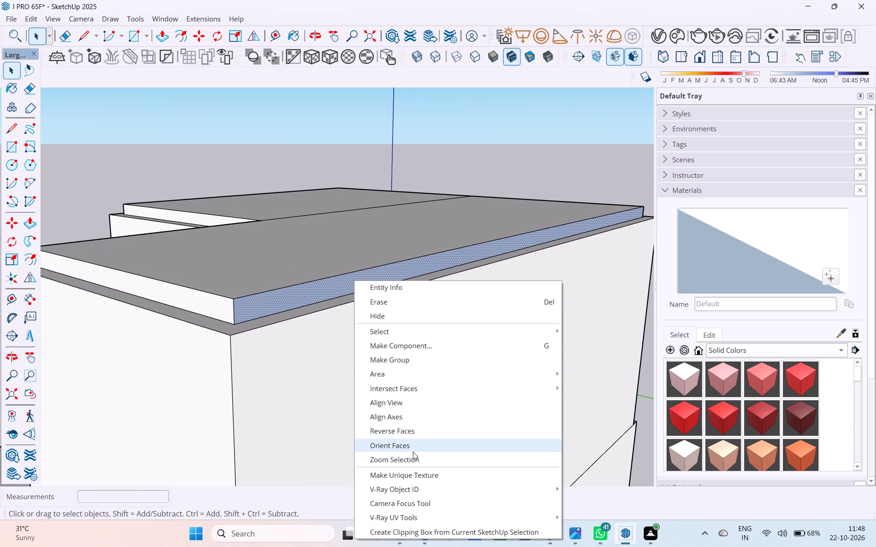
pyautogui.click(417, 434)
# Reverse the two adjoining side faces of the top slab's sections on the rear side, opposite the open corner.
pyautogui.scroll(-6, 394, 392)
pyautogui.moveTo(478, 375); pyautogui.dragTo(183, 347, button='middle')
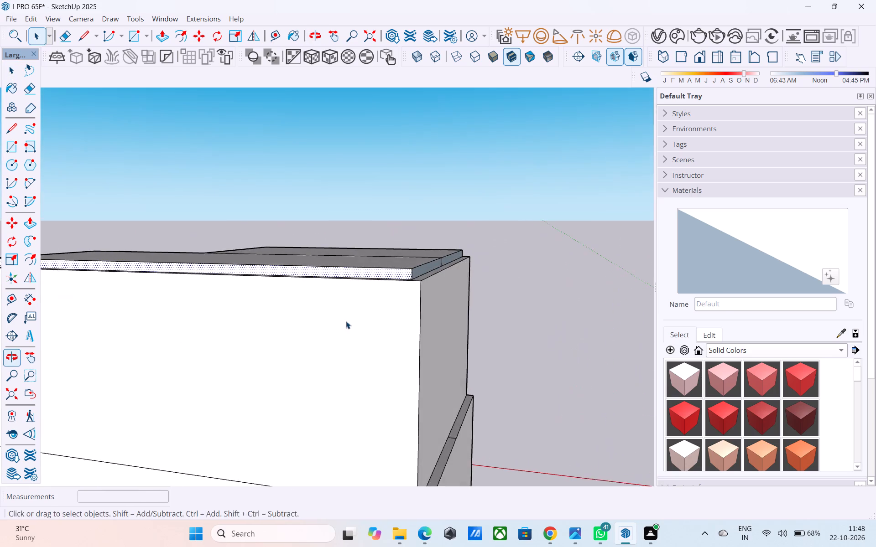
pyautogui.moveTo(432, 301); pyautogui.dragTo(279, 318, button='middle')
pyautogui.scroll(5, 291, 309)
pyautogui.click(319, 259)
pyautogui.rightClick(319, 259)
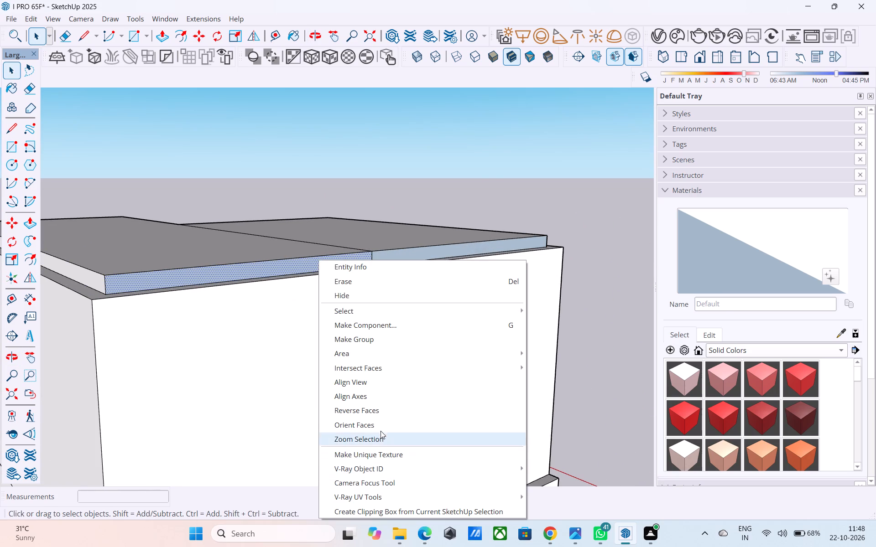
pyautogui.click(383, 415)
pyautogui.click(424, 256)
pyautogui.rightClick(424, 255)
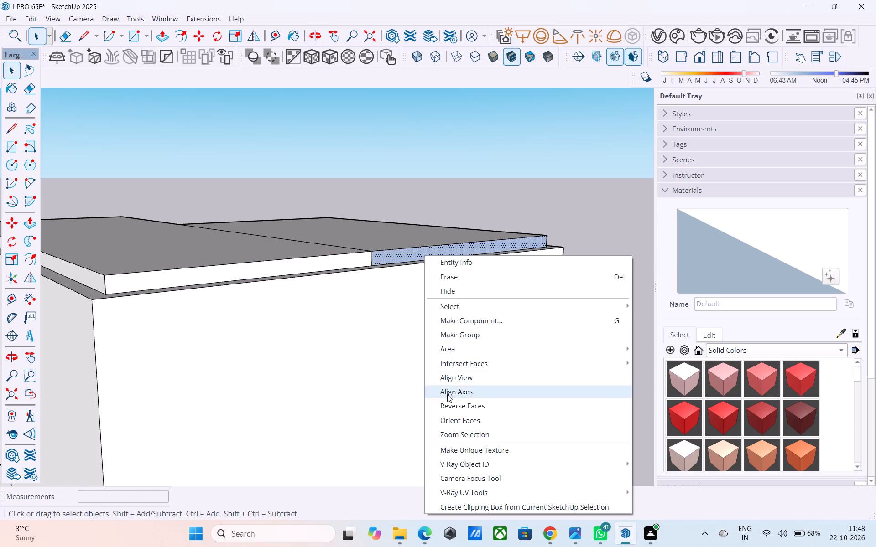
pyautogui.click(452, 412)
# Erase the edges dividing the two top slab sections, on the rear side face and across the top surface.
pyautogui.press('e')
pyautogui.scroll(4, 382, 265)
pyautogui.moveTo(369, 256); pyautogui.dragTo(367, 256)
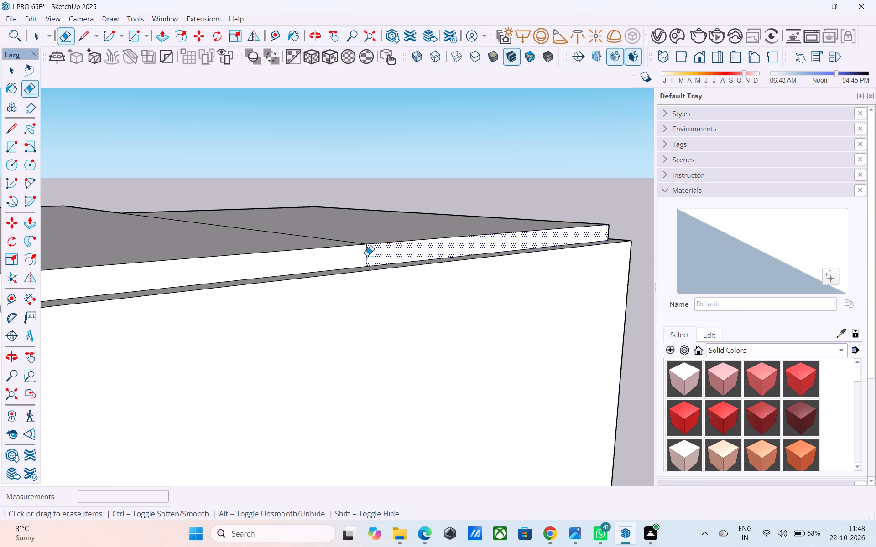
pyautogui.moveTo(367, 256); pyautogui.dragTo(364, 256)
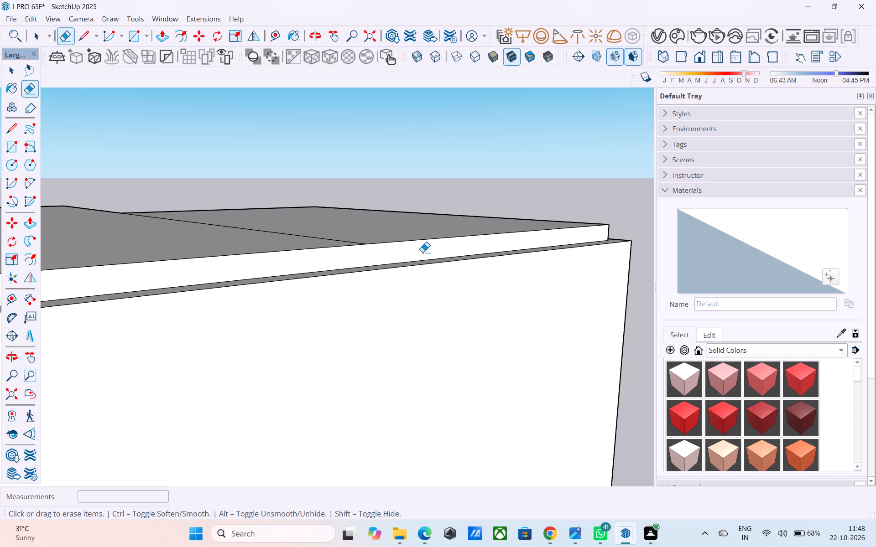
pyautogui.scroll(-4, 437, 251)
pyautogui.moveTo(438, 252); pyautogui.dragTo(449, 322, button='middle')
pyautogui.moveTo(397, 219); pyautogui.dragTo(415, 289, button='middle')
pyautogui.moveTo(340, 363); pyautogui.dragTo(334, 375)
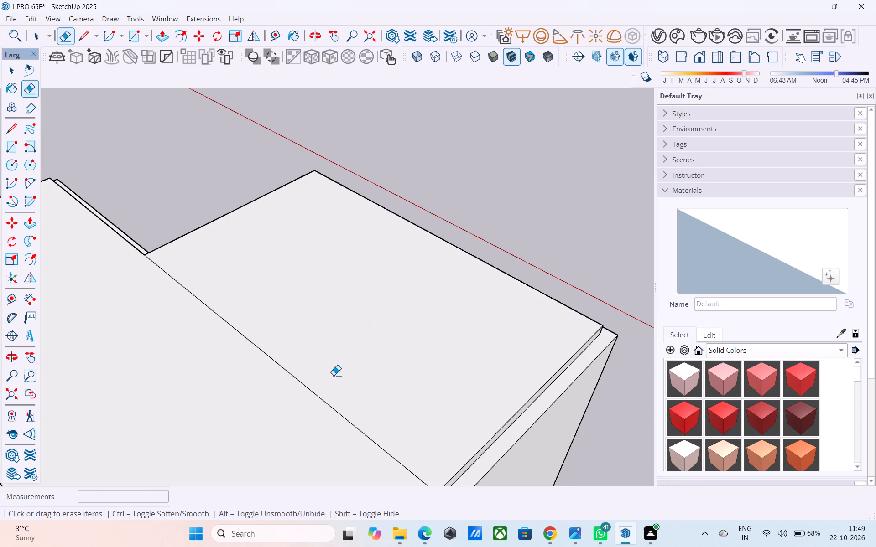
pyautogui.moveTo(334, 375); pyautogui.dragTo(315, 402)
# Push/Pull the smaller slab section's outer side face out 6" to align with the wall below.
pyautogui.scroll(-10, 471, 248)
pyautogui.moveTo(422, 319); pyautogui.dragTo(623, 202, button='middle')
pyautogui.moveTo(322, 252); pyautogui.dragTo(576, 229, button='middle')
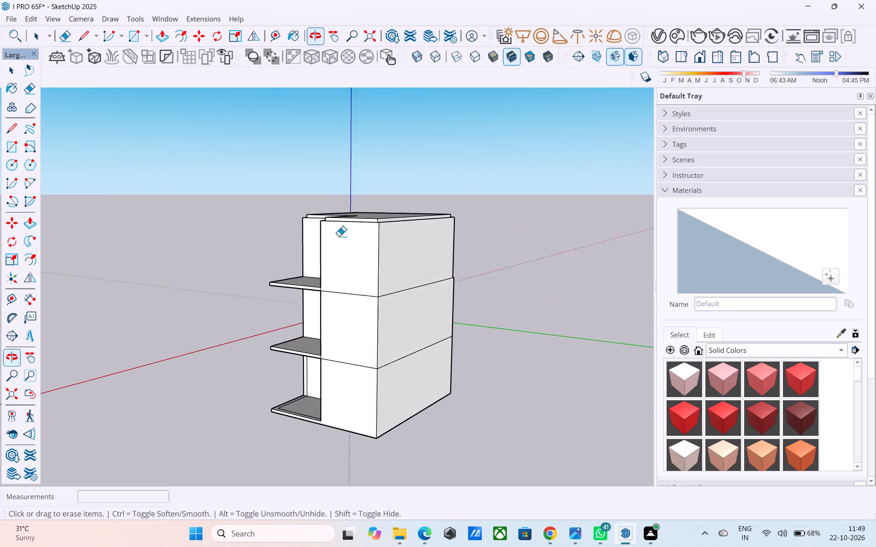
pyautogui.moveTo(323, 239); pyautogui.dragTo(648, 259, button='middle')
pyautogui.scroll(11, 346, 215)
pyautogui.moveTo(216, 235); pyautogui.dragTo(276, 252, button='middle')
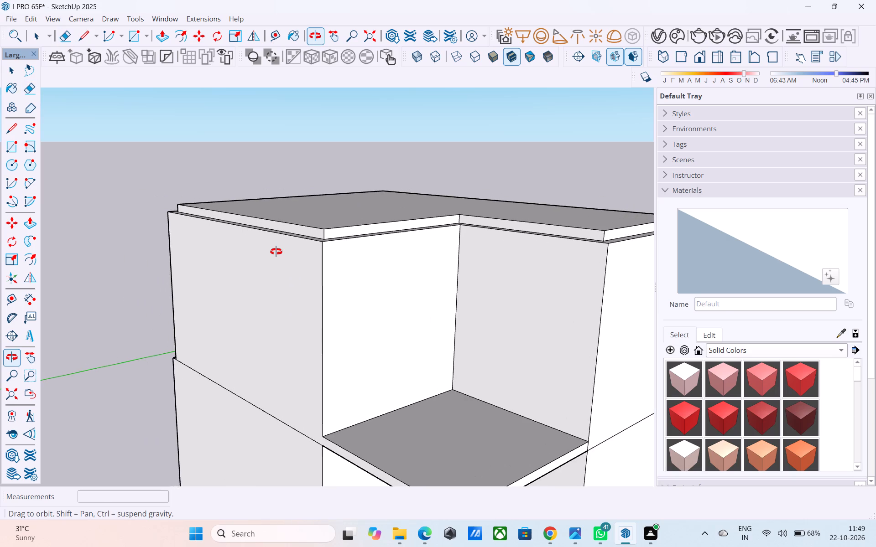
pyautogui.moveTo(276, 252); pyautogui.dragTo(351, 265, button='middle')
pyautogui.moveTo(302, 252); pyautogui.dragTo(329, 261, button='middle')
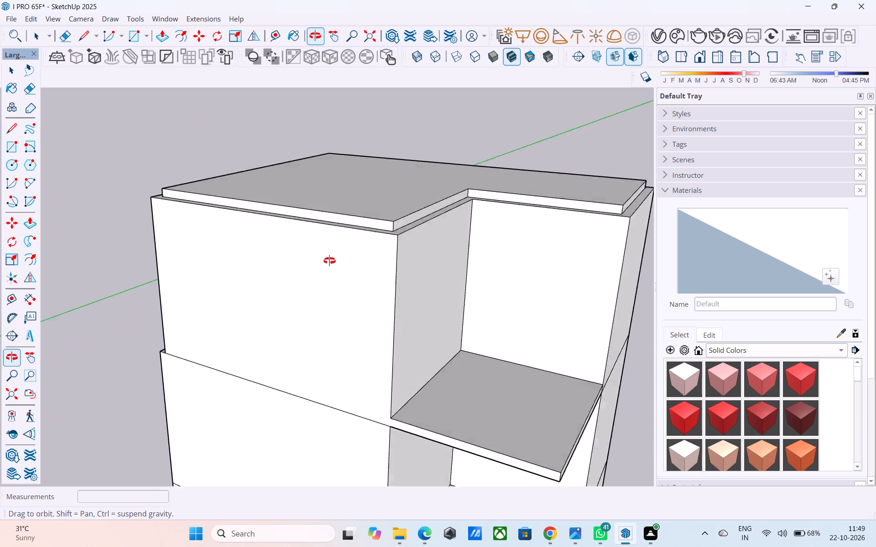
pyautogui.moveTo(329, 261); pyautogui.dragTo(406, 269, button='middle')
pyautogui.scroll(3, 284, 247)
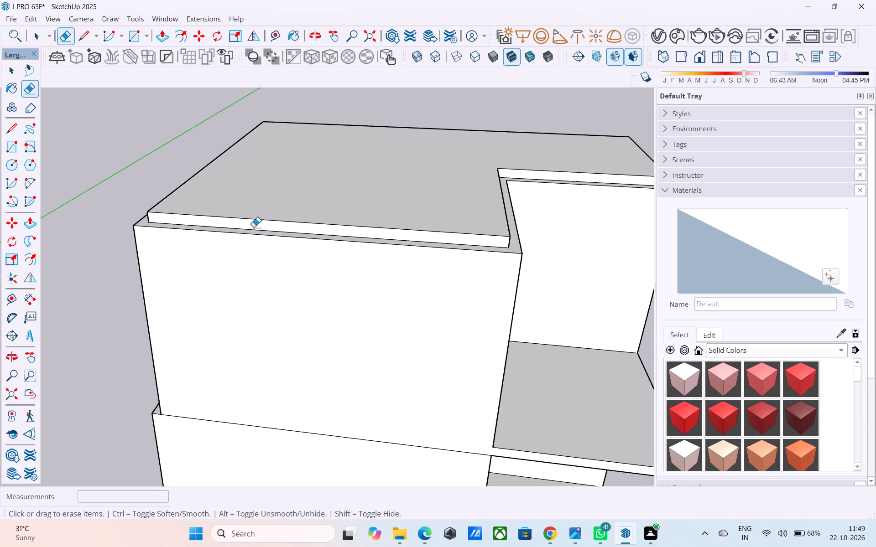
pyautogui.scroll(5, 235, 227)
pyautogui.press('space')
pyautogui.click(233, 222)
pyautogui.press('p')
pyautogui.click(233, 222)
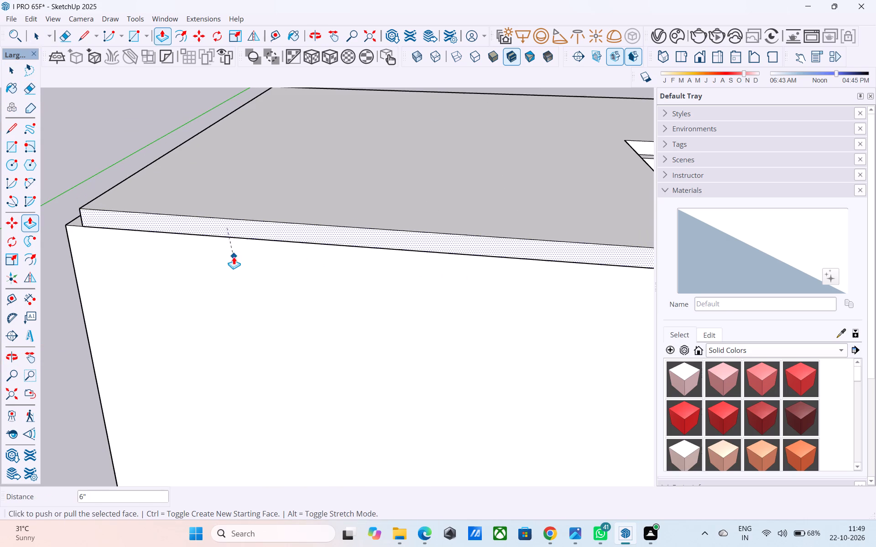
pyautogui.click(234, 257)
# Push/Pull the top slab's rear side face out 6" to align with the top-storey rear wall.
pyautogui.moveTo(229, 248); pyautogui.dragTo(392, 222, button='middle')
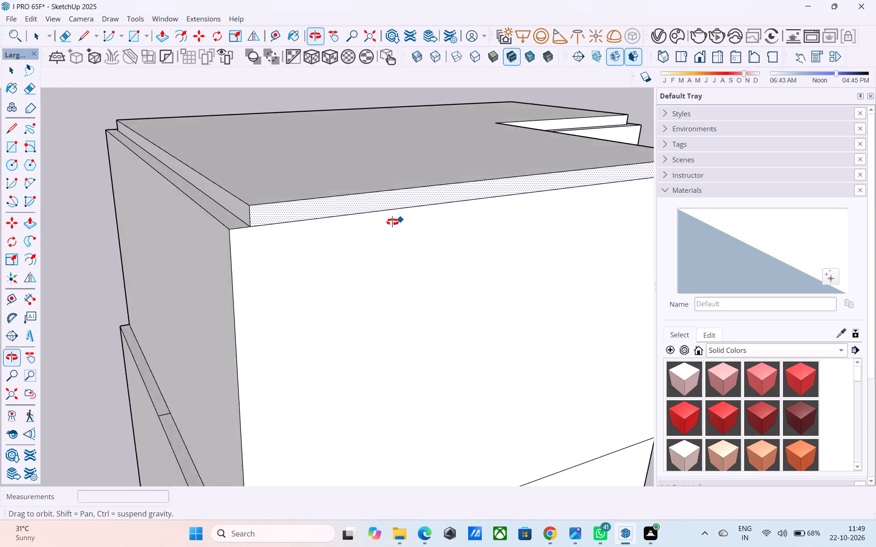
pyautogui.moveTo(392, 222); pyautogui.dragTo(526, 238, button='middle')
pyautogui.scroll(-6, 521, 193)
pyautogui.moveTo(422, 239); pyautogui.dragTo(633, 230, button='middle')
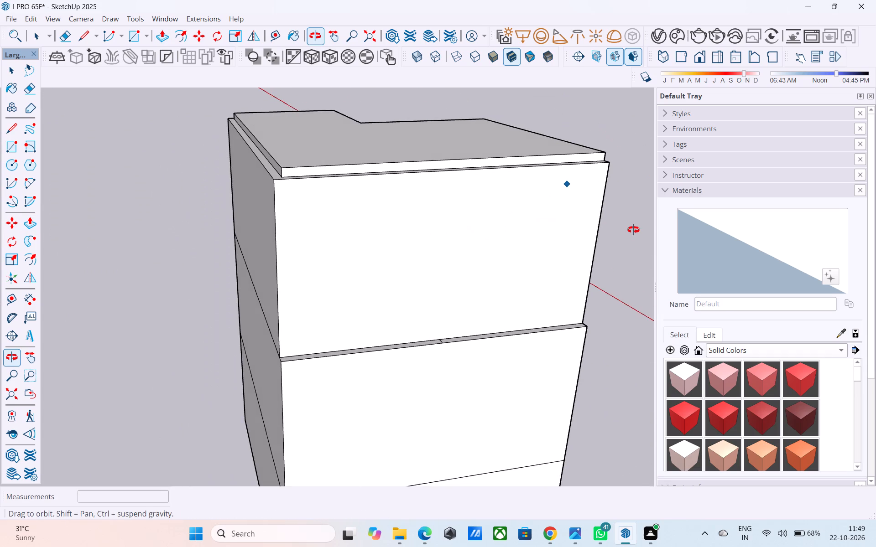
pyautogui.moveTo(633, 230); pyautogui.dragTo(389, 273, button='middle')
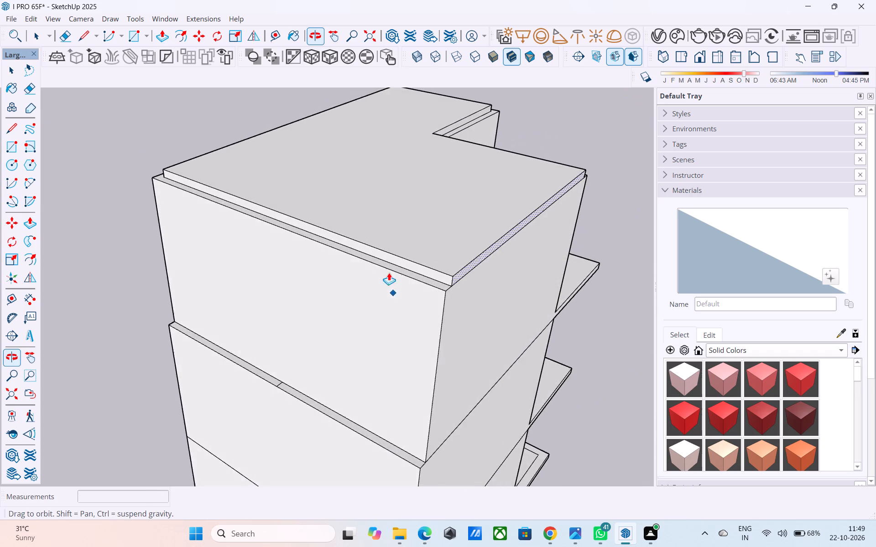
pyautogui.moveTo(389, 273); pyautogui.dragTo(394, 274, button='middle')
pyautogui.scroll(1, 364, 271)
pyautogui.scroll(-1, 364, 271)
pyautogui.scroll(3, 364, 271)
pyautogui.press('space')
pyautogui.click(375, 248)
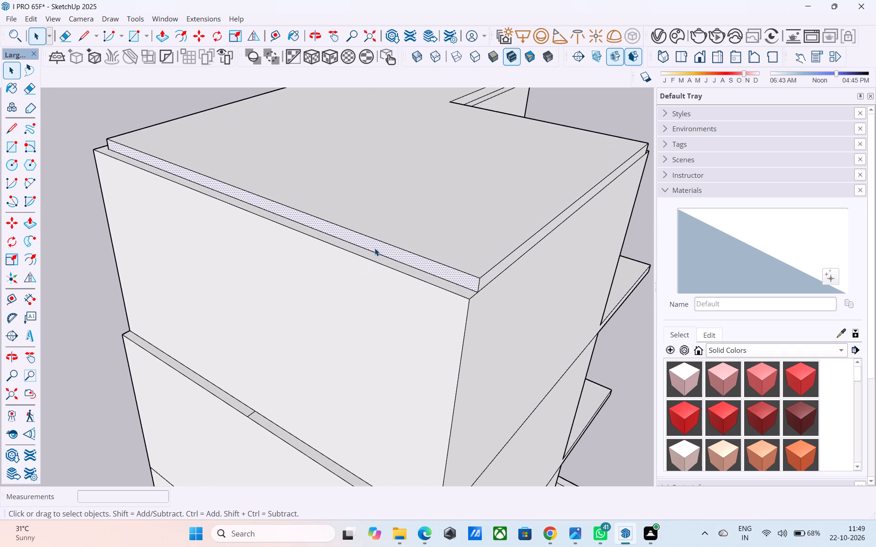
pyautogui.press('p')
pyautogui.click(375, 248)
pyautogui.click(369, 269)
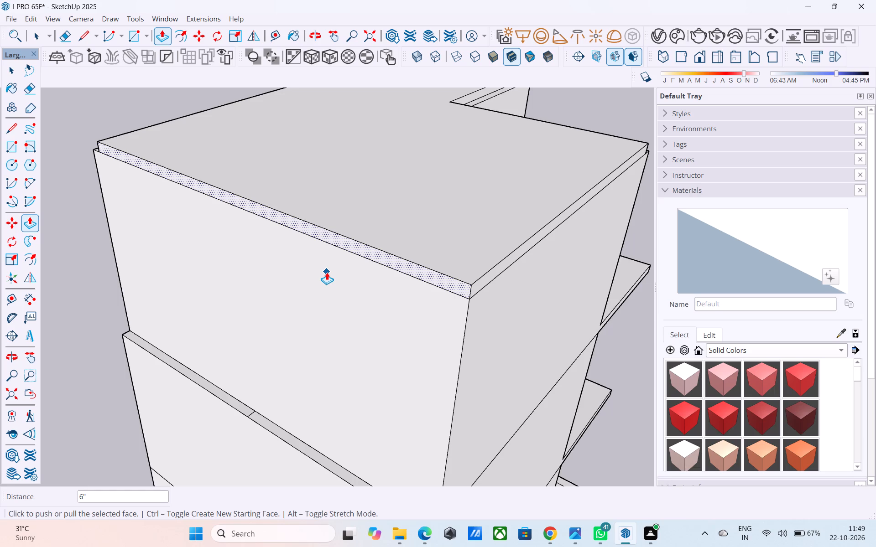
# Push/Pull the long outer side face of the top slab out 6" to align with the wall below.
pyautogui.scroll(-6, 327, 272)
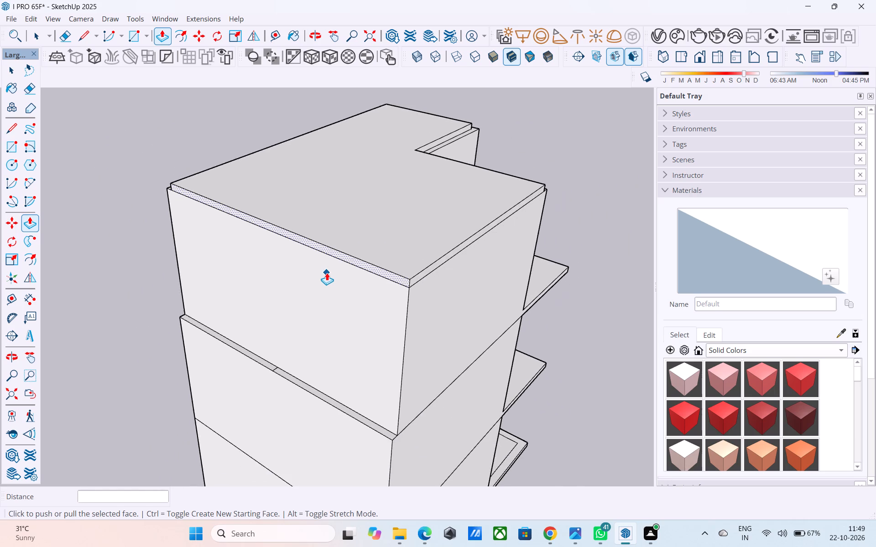
pyautogui.moveTo(326, 273); pyautogui.dragTo(597, 241, button='middle')
pyautogui.scroll(-4, 456, 248)
pyautogui.moveTo(454, 243); pyautogui.dragTo(521, 218, button='middle')
pyautogui.scroll(3, 434, 201)
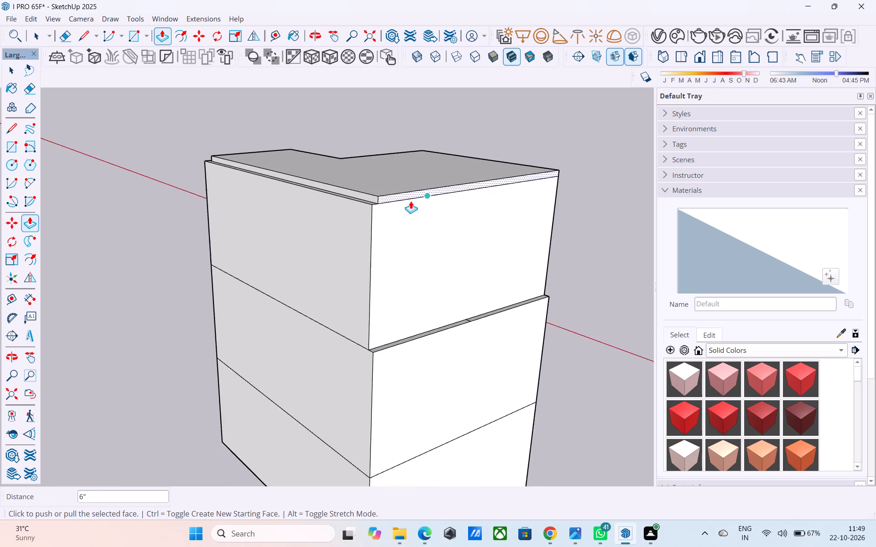
pyautogui.scroll(5, 411, 201)
pyautogui.press('space')
pyautogui.scroll(1, 368, 199)
pyautogui.click(368, 198)
pyautogui.press('p')
pyautogui.click(368, 197)
pyautogui.click(353, 228)
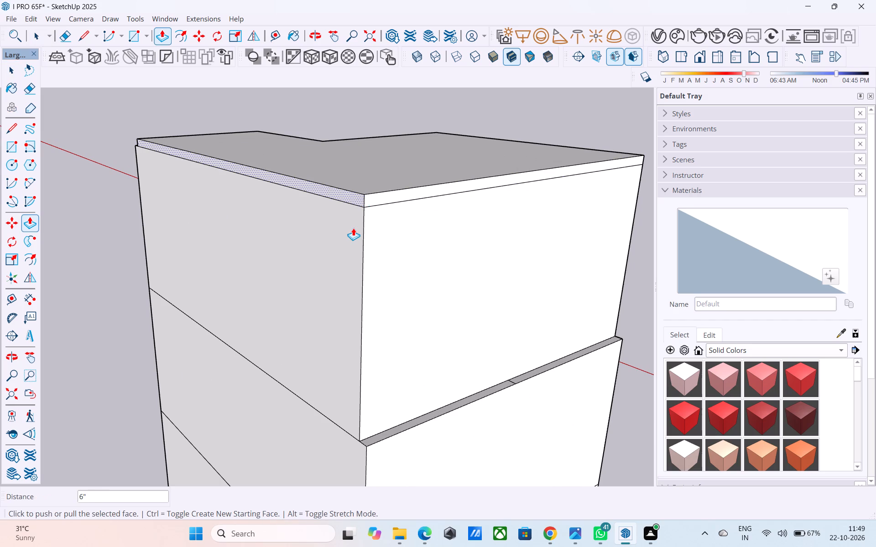
# Save the model.
pyautogui.press('space')
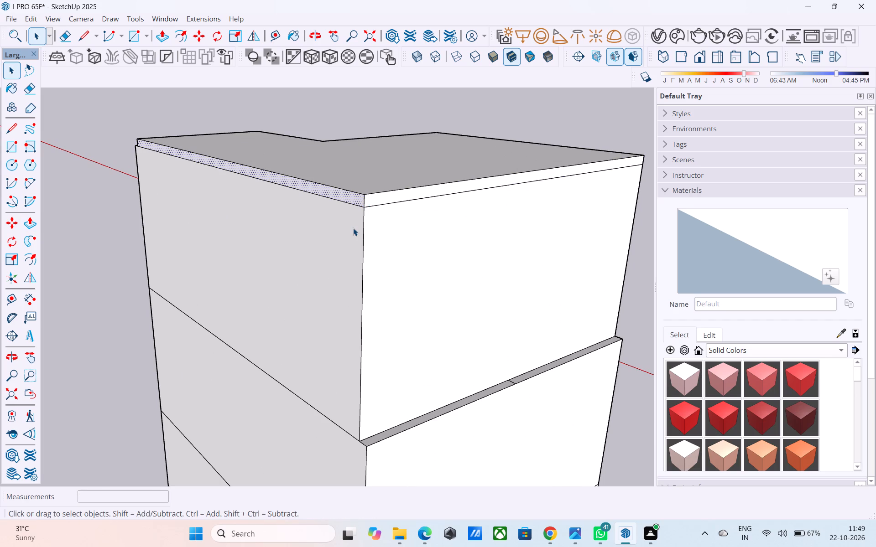
pyautogui.scroll(-5, 353, 228)
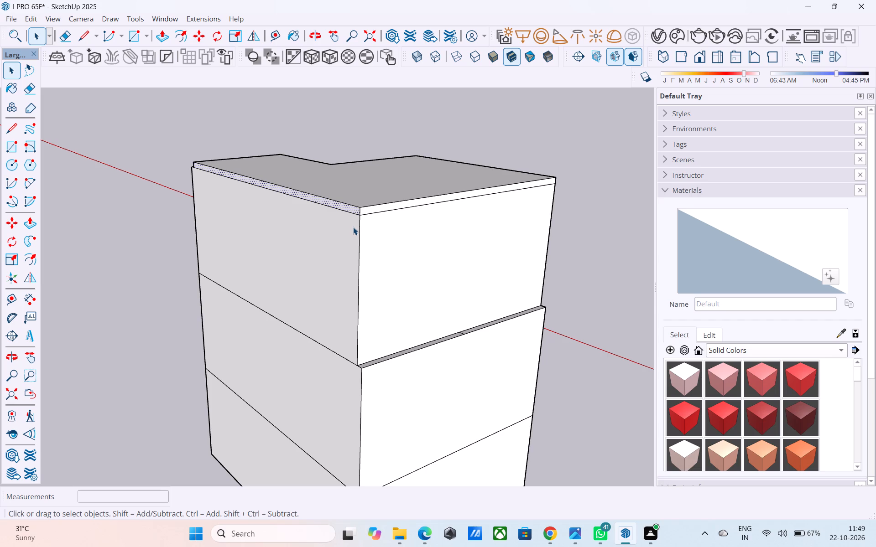
pyautogui.scroll(-2, 353, 227)
pyautogui.hotkey('ctrl', 's')
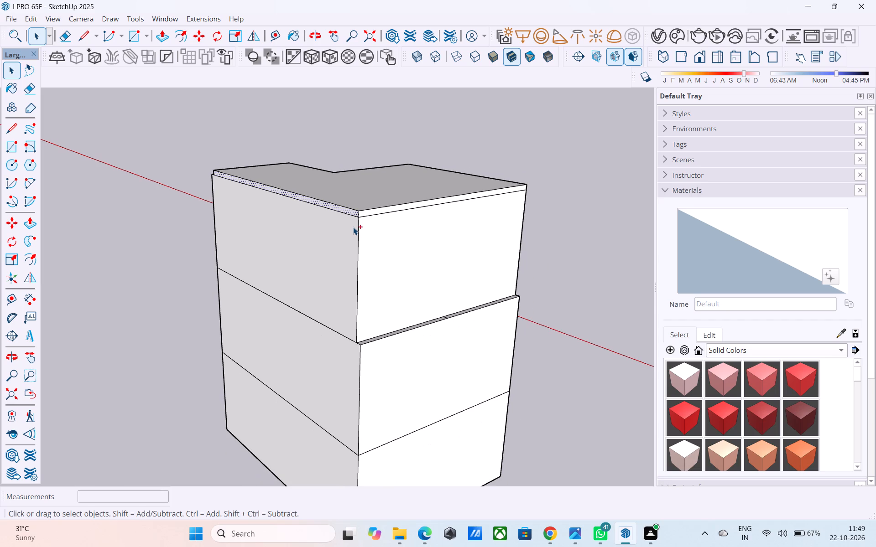
# Push/Pull the long slab section's short end face beside the open corner out 6" to align with its wall.
pyautogui.moveTo(402, 227); pyautogui.dragTo(601, 226, button='middle')
pyautogui.moveTo(394, 232); pyautogui.dragTo(703, 253, button='middle')
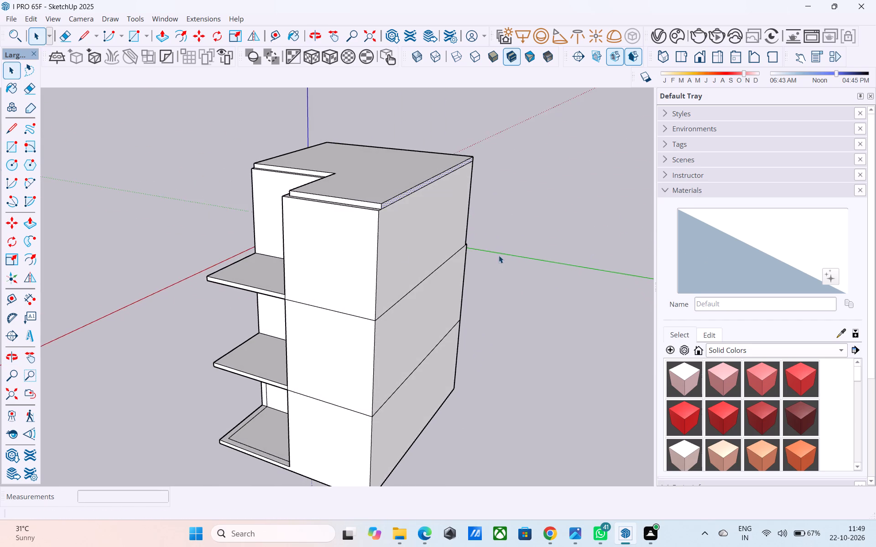
pyautogui.moveTo(380, 245); pyautogui.dragTo(498, 244, button='middle')
pyautogui.scroll(1, 347, 189)
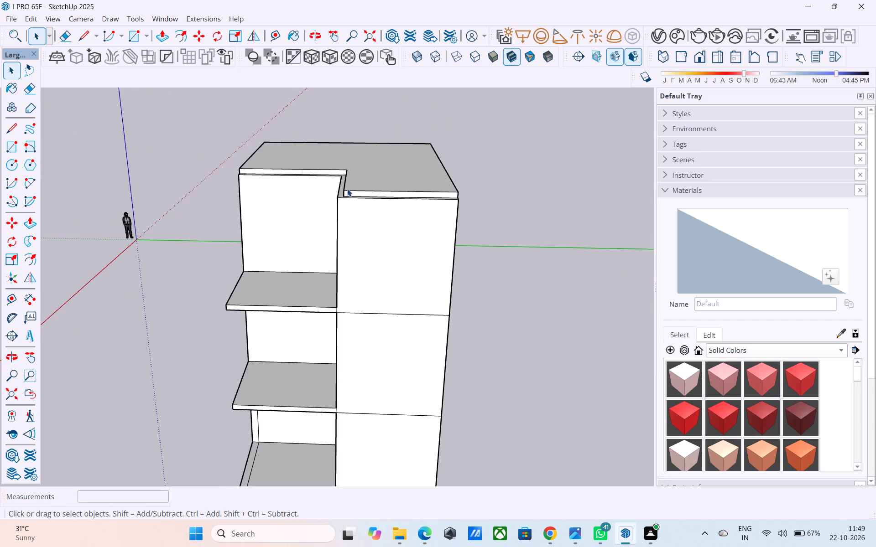
pyautogui.scroll(2, 347, 189)
pyautogui.moveTo(381, 186); pyautogui.dragTo(249, 192, button='middle')
pyautogui.scroll(4, 349, 221)
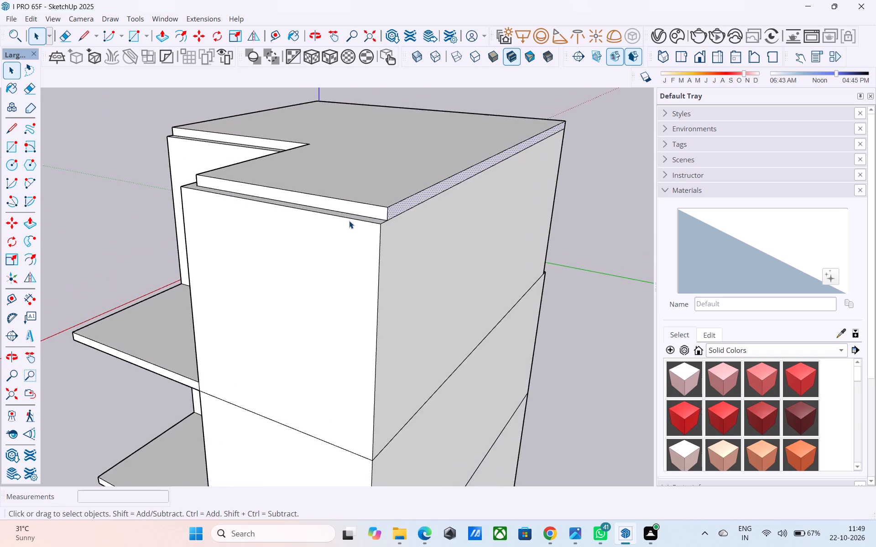
pyautogui.scroll(3, 349, 221)
pyautogui.click(353, 208)
pyautogui.press('p')
pyautogui.click(353, 208)
pyautogui.click(344, 241)
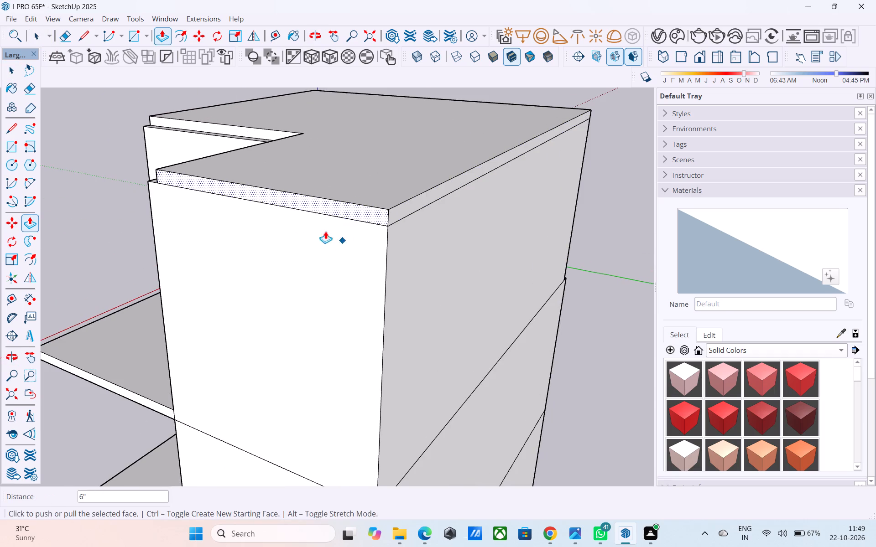
# Push/Pull the smaller slab section's side face above the recessed wall out flush with that wall.
pyautogui.moveTo(297, 219); pyautogui.dragTo(524, 249, button='middle')
pyautogui.scroll(1, 524, 249)
pyautogui.scroll(-6, 545, 225)
pyautogui.scroll(5, 313, 187)
pyautogui.press('space')
pyautogui.click(305, 169)
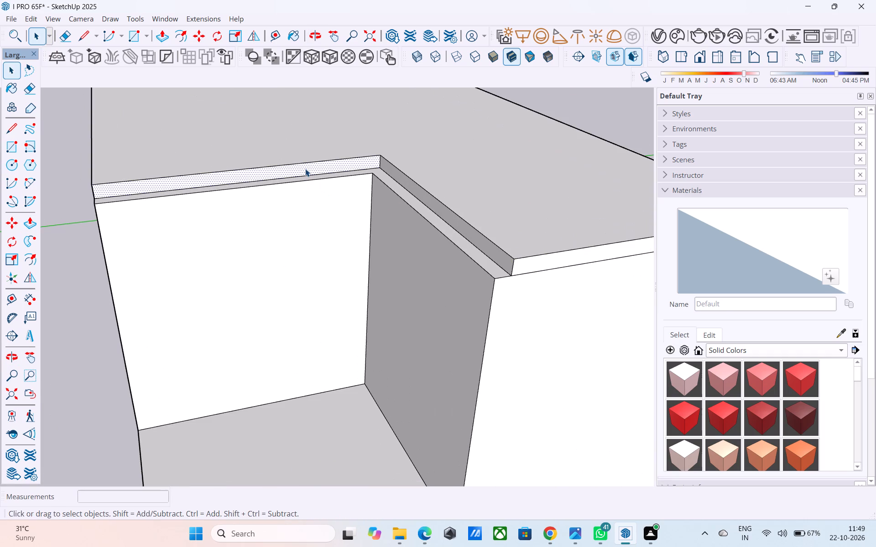
pyautogui.press('p')
pyautogui.click(305, 169)
pyautogui.click(304, 203)
# Push/Pull the long slab section's inner side face in the open corner out flush with the wall below.
pyautogui.press('space')
pyautogui.click(418, 190)
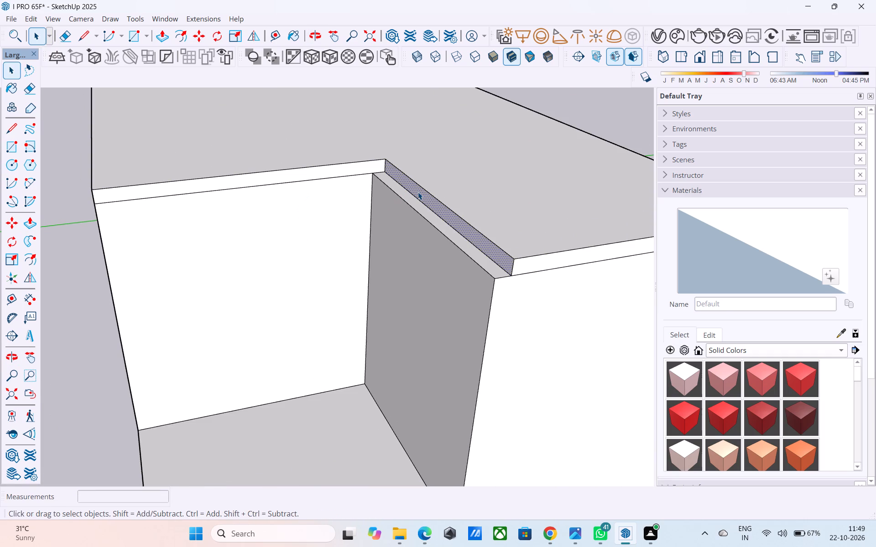
pyautogui.press('p')
pyautogui.click(418, 192)
pyautogui.click(386, 230)
# Push/Pull the top storey's recessed rear wall out flush with the rear wall of the storey below.
pyautogui.press('space')
pyautogui.scroll(-3, 244, 202)
pyautogui.moveTo(237, 208); pyautogui.dragTo(396, 169, button='middle')
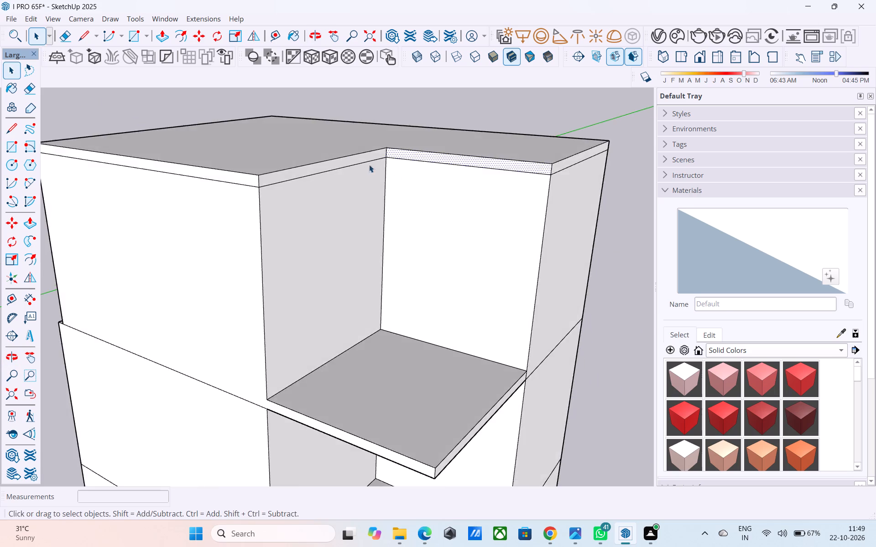
pyautogui.scroll(-8, 365, 167)
pyautogui.moveTo(272, 180); pyautogui.dragTo(404, 145, button='middle')
pyautogui.moveTo(301, 180); pyautogui.dragTo(495, 227, button='middle')
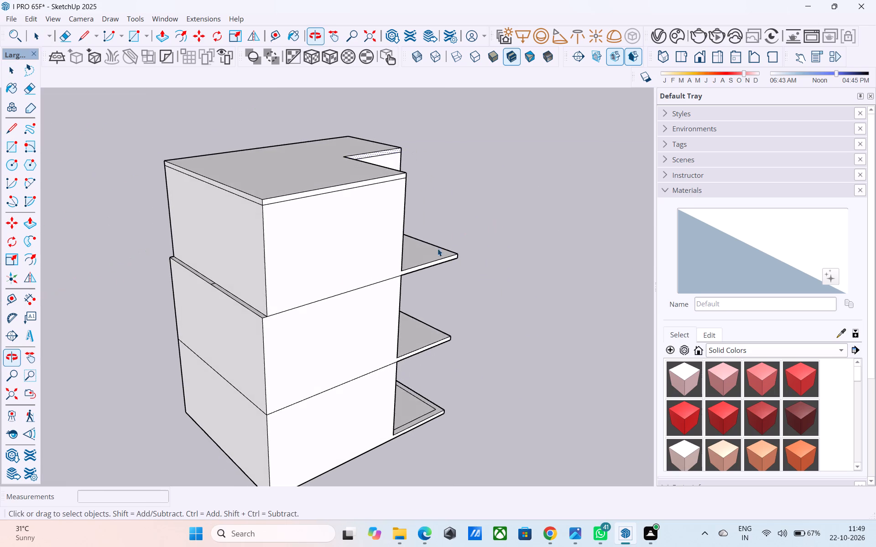
pyautogui.scroll(6, 247, 275)
pyautogui.scroll(-5, 247, 274)
pyautogui.click(246, 273)
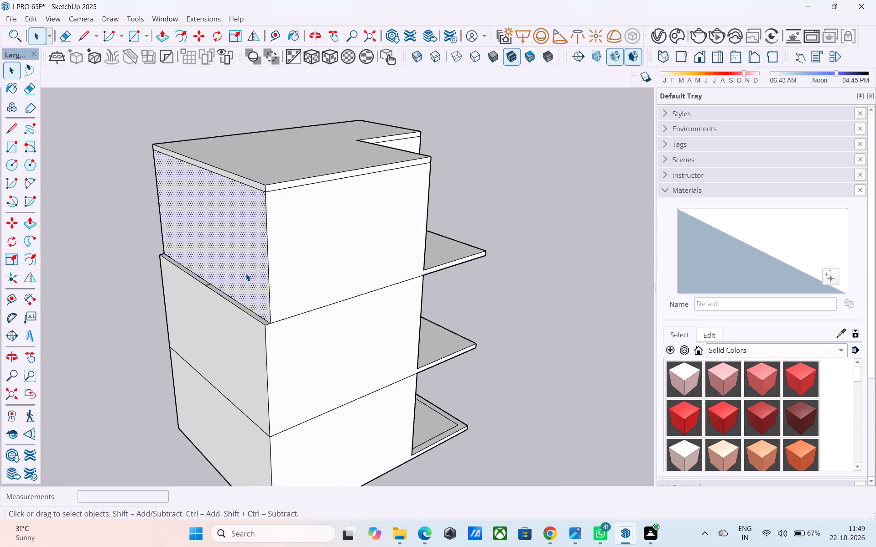
pyautogui.moveTo(250, 293); pyautogui.dragTo(240, 283, button='middle')
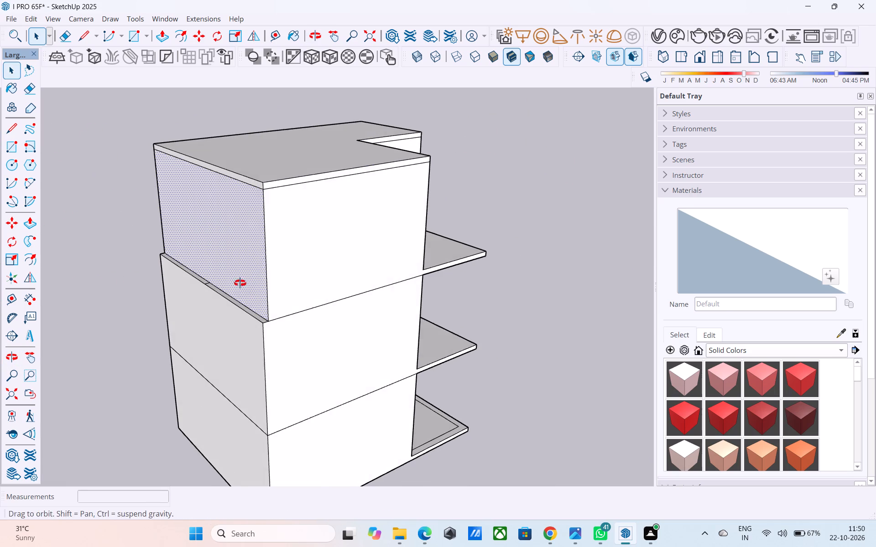
pyautogui.moveTo(240, 283); pyautogui.dragTo(238, 280, button='middle')
pyautogui.press('p')
pyautogui.click(238, 279)
pyautogui.click(235, 329)
# Push/Pull the top slab's recessed side face out flush with the rear wall below and save the model.
pyautogui.press('space')
pyautogui.moveTo(234, 328); pyautogui.dragTo(616, 411, button='middle')
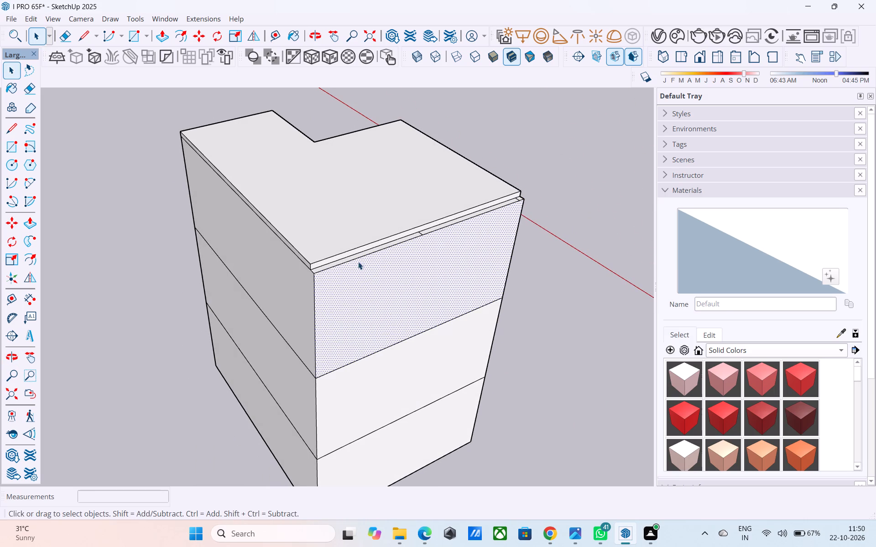
pyautogui.scroll(7, 331, 241)
pyautogui.click(333, 266)
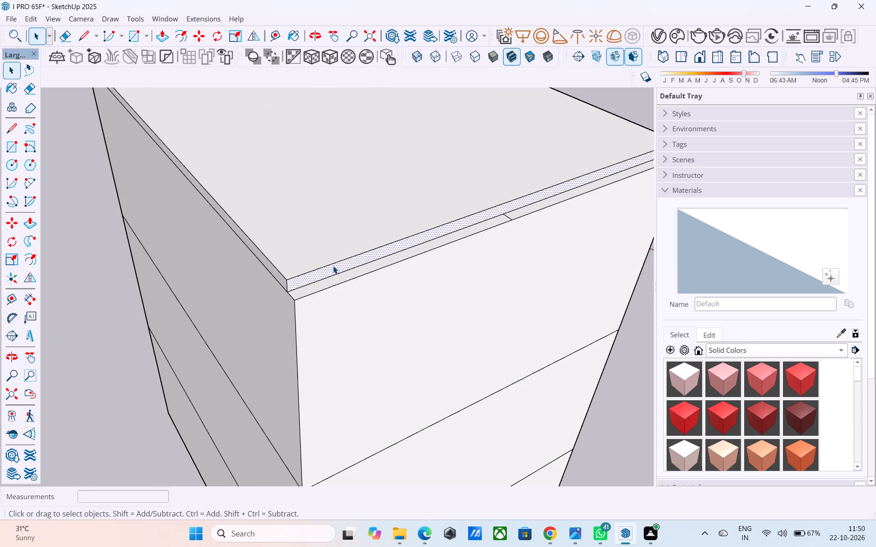
pyautogui.press('p')
pyautogui.click(333, 266)
pyautogui.moveTo(344, 305); pyautogui.dragTo(346, 310)
pyautogui.press('space')
pyautogui.scroll(-6, 346, 315)
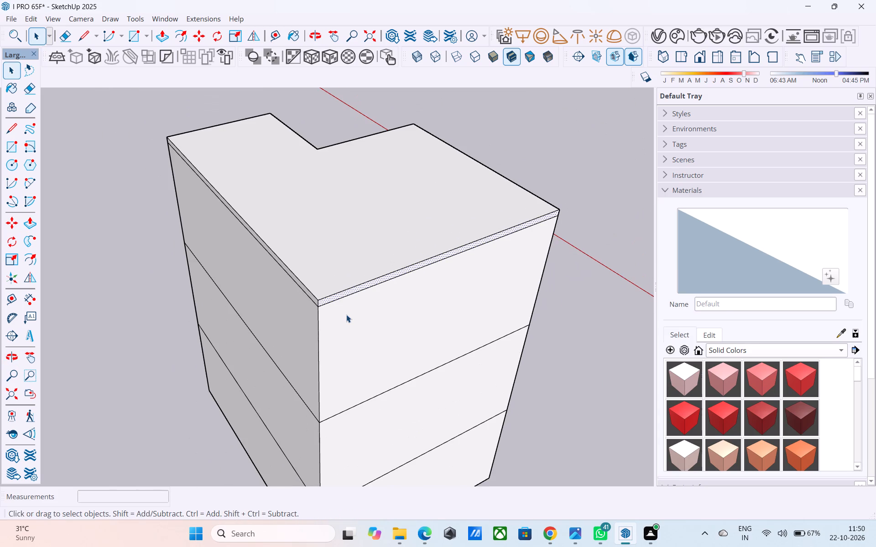
pyautogui.hotkey('ctrl', 's')
# Examine the shell's walls and slabs from all sides, ending at the open-corner side, and save the model.
pyautogui.moveTo(448, 303); pyautogui.dragTo(234, 297, button='middle')
pyautogui.moveTo(301, 281); pyautogui.dragTo(241, 269, button='middle')
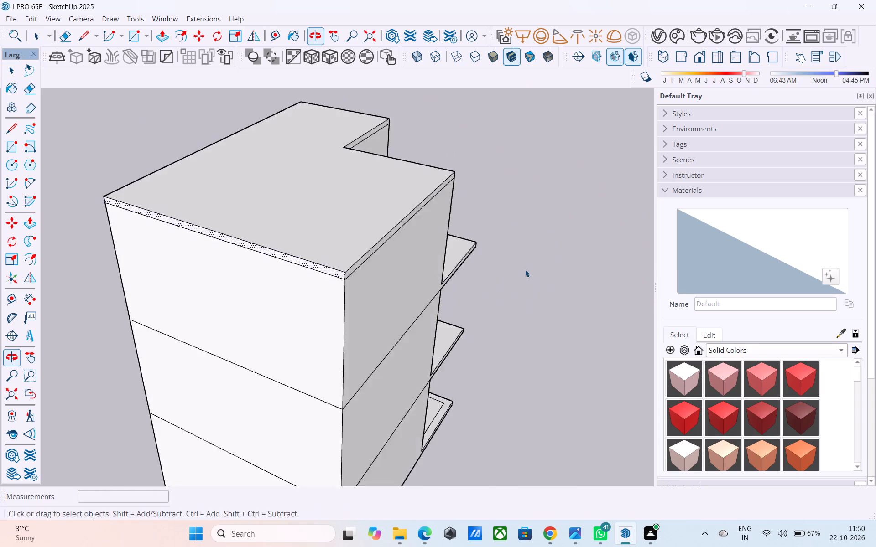
pyautogui.moveTo(567, 268); pyautogui.dragTo(180, 279, button='middle')
pyautogui.moveTo(611, 272); pyautogui.dragTo(196, 299, button='middle')
pyautogui.moveTo(193, 304); pyautogui.dragTo(321, 238, button='middle')
pyautogui.scroll(-4, 307, 270)
pyautogui.moveTo(277, 364); pyautogui.dragTo(350, 196, button='middle')
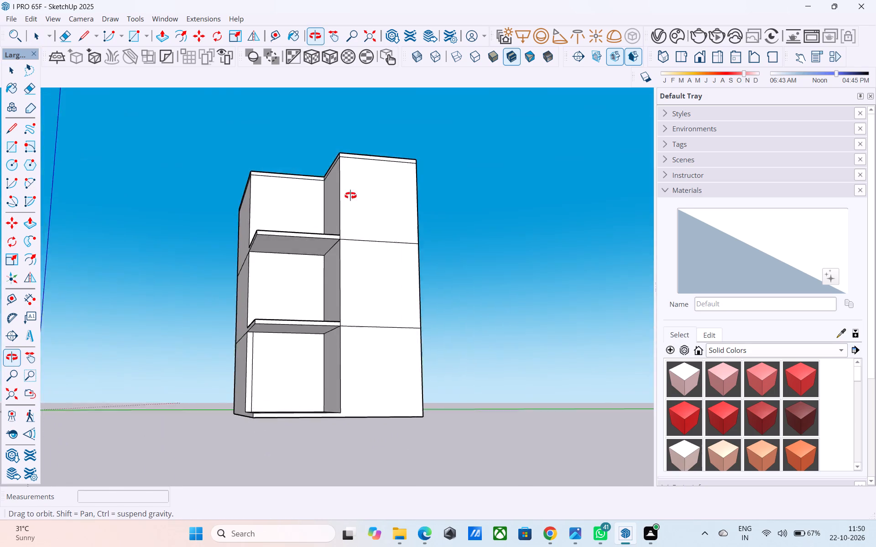
pyautogui.moveTo(350, 196); pyautogui.dragTo(340, 313, button='middle')
pyautogui.scroll(-1, 349, 326)
pyautogui.hotkey('ctrl', 's')
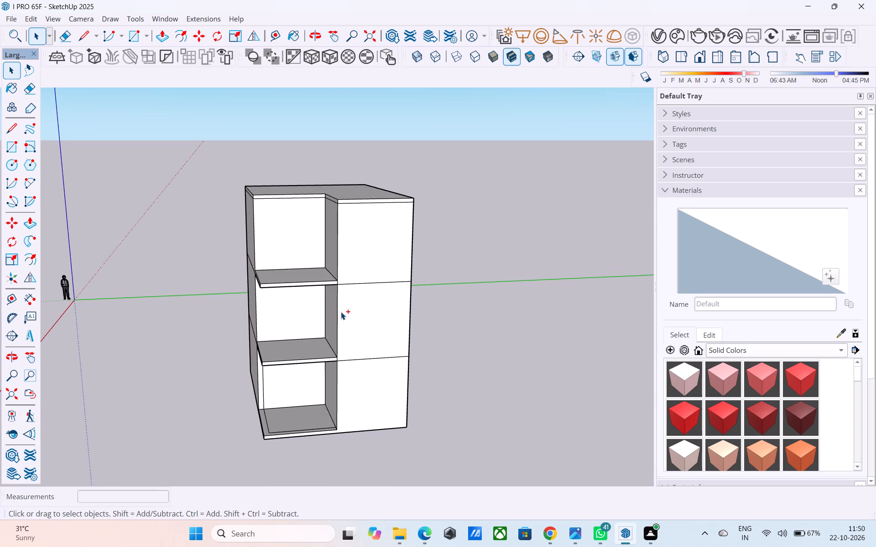
# Erase the two horizontal storey lines and their leftover end stubs from the tall wall beside the open corner.
pyautogui.moveTo(328, 268); pyautogui.dragTo(333, 345, button='middle')
pyautogui.scroll(1, 332, 344)
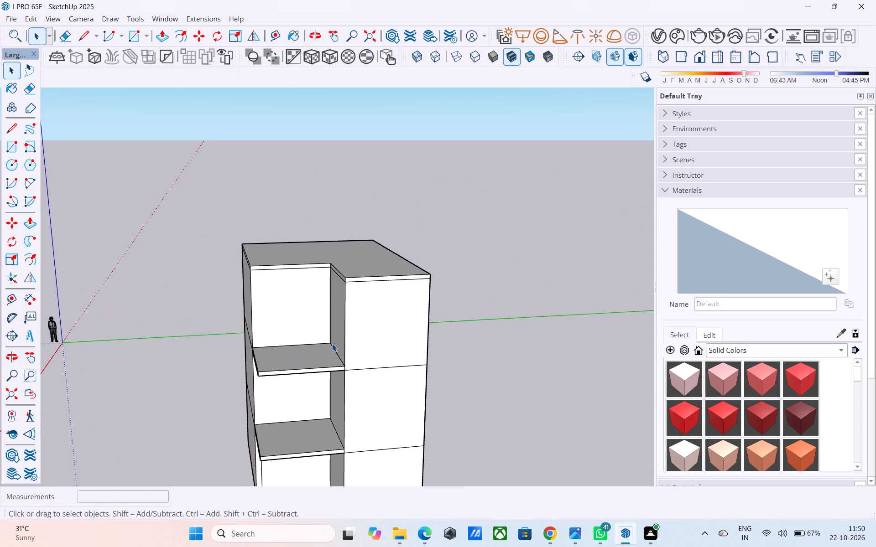
pyautogui.moveTo(359, 368); pyautogui.dragTo(342, 355, button='middle')
pyautogui.scroll(7, 355, 341)
pyautogui.press('e')
pyautogui.moveTo(370, 351); pyautogui.dragTo(370, 421)
pyautogui.scroll(-8, 351, 271)
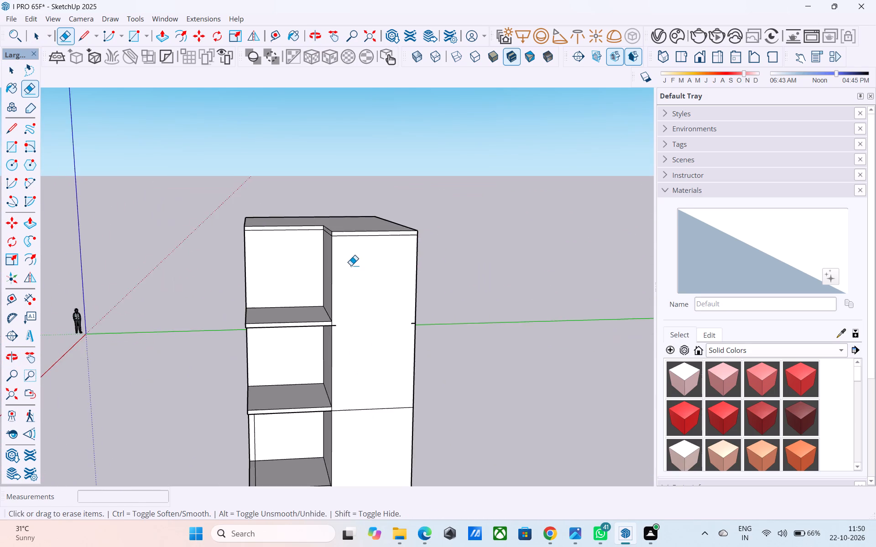
pyautogui.scroll(6, 374, 424)
pyautogui.moveTo(370, 397); pyautogui.dragTo(367, 378)
pyautogui.click(300, 236)
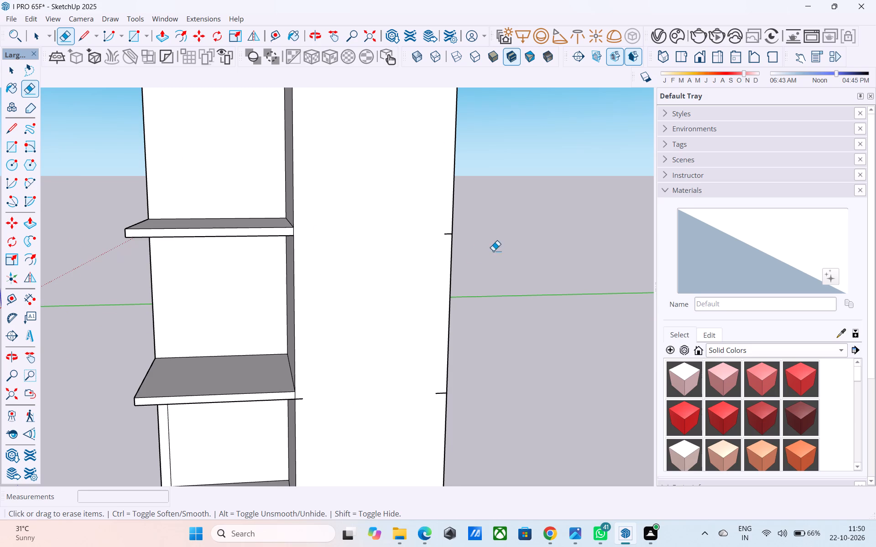
pyautogui.moveTo(448, 234); pyautogui.dragTo(436, 243)
pyautogui.moveTo(437, 397); pyautogui.dragTo(442, 390)
pyautogui.moveTo(305, 400); pyautogui.dragTo(300, 398)
# Copy the middle storey's vertical wall edge beside the open corner 1' across the adjoining wall face.
pyautogui.moveTo(316, 376); pyautogui.dragTo(312, 364, button='middle')
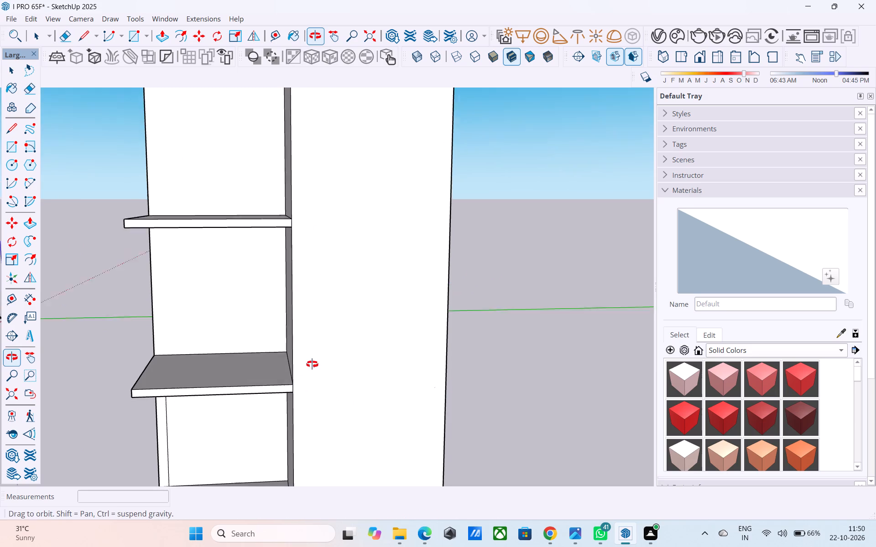
pyautogui.moveTo(312, 364); pyautogui.dragTo(311, 363, button='middle')
pyautogui.scroll(-5, 318, 333)
pyautogui.moveTo(317, 342); pyautogui.dragTo(345, 320, button='middle')
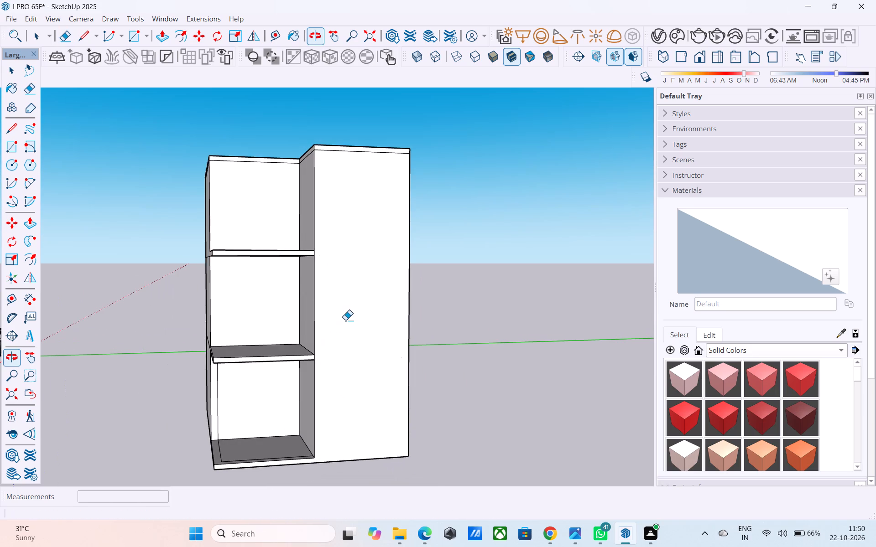
pyautogui.moveTo(345, 320); pyautogui.dragTo(345, 334, button='middle')
pyautogui.scroll(5, 321, 361)
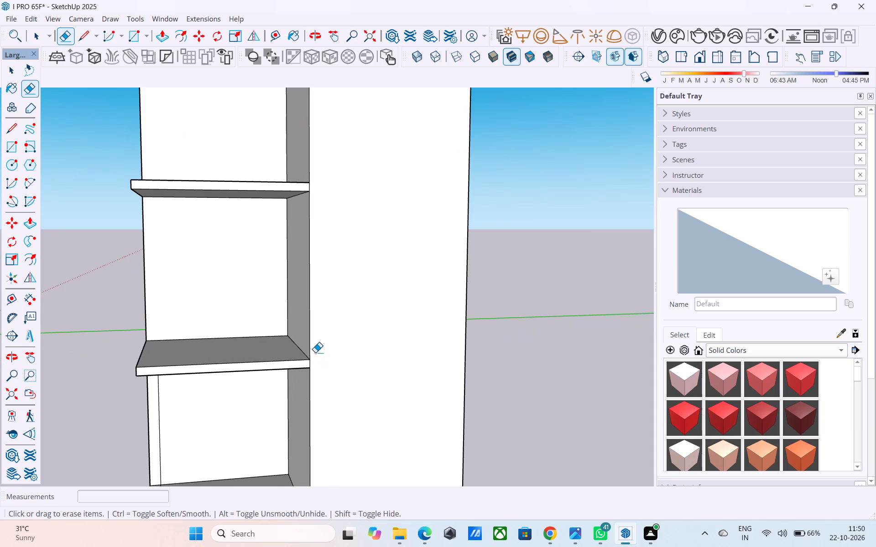
pyautogui.press('space')
pyautogui.click(308, 347)
pyautogui.click(311, 349)
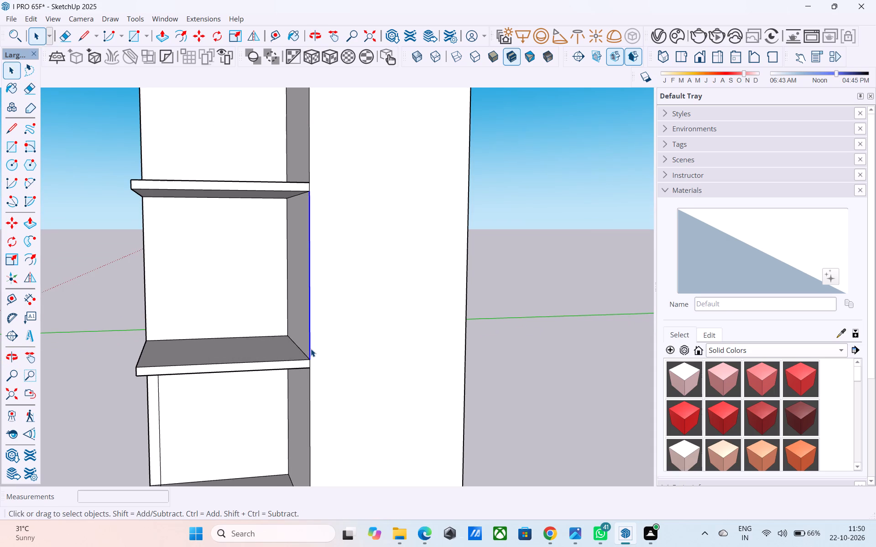
pyautogui.press('m')
pyautogui.click(310, 356)
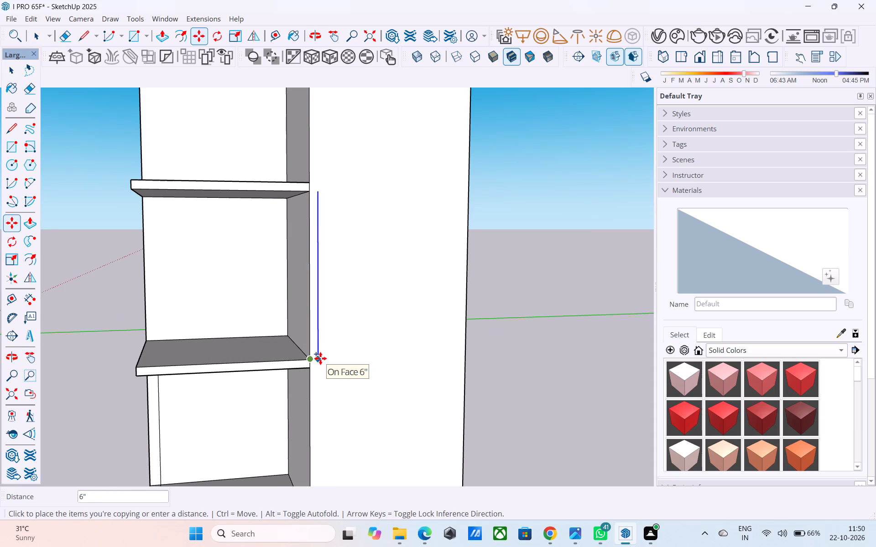
pyautogui.write("1'")
pyautogui.press('Return')
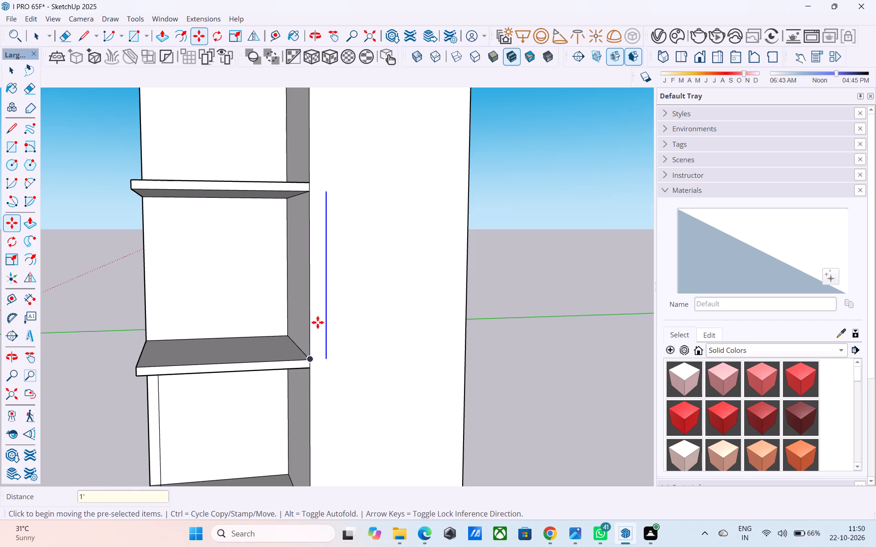
# Draw a line from the slab's top corner to the lower end of the copied vertical edge.
pyautogui.scroll(4, 313, 379)
pyautogui.press('l')
pyautogui.click(310, 351)
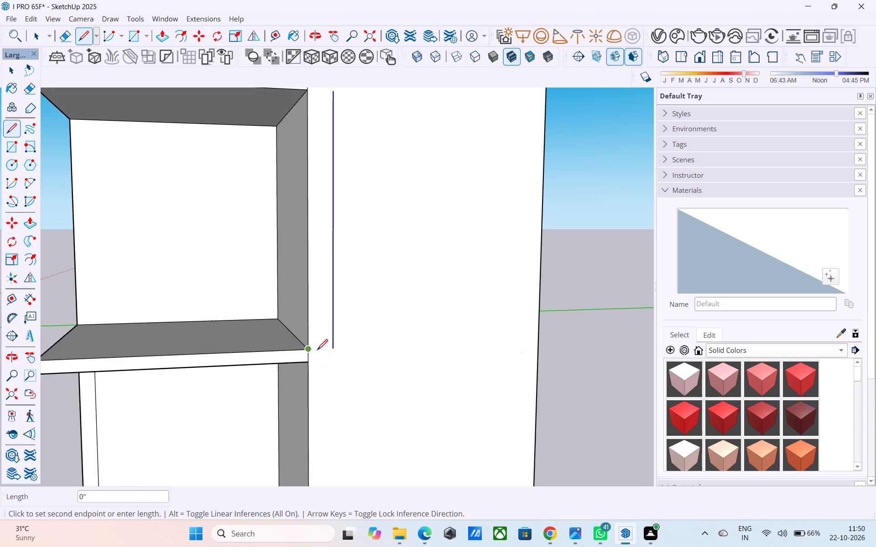
pyautogui.click(330, 347)
pyautogui.press('space')
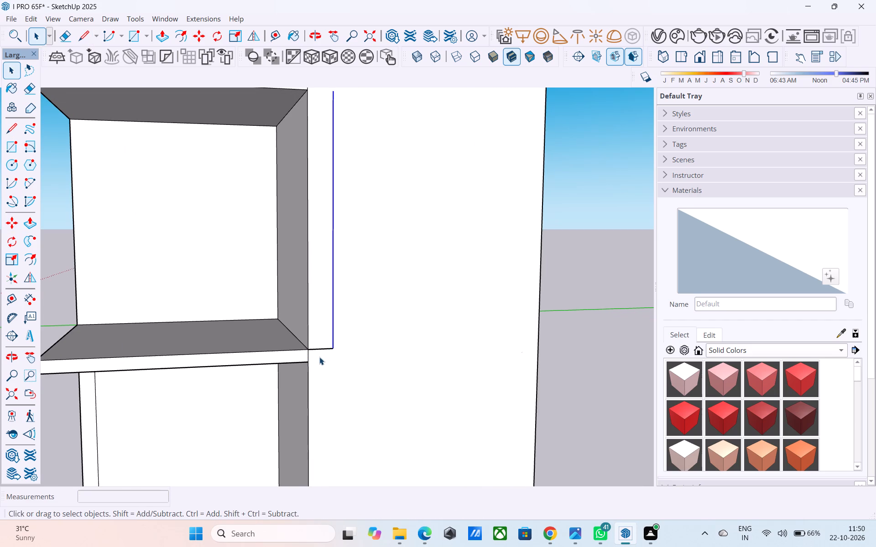
# Draw a 7' horizontal line across the wall face from the lower corner of the first-floor slab.
pyautogui.moveTo(319, 357); pyautogui.dragTo(308, 342, button='middle')
pyautogui.moveTo(302, 348); pyautogui.dragTo(293, 347, button='middle')
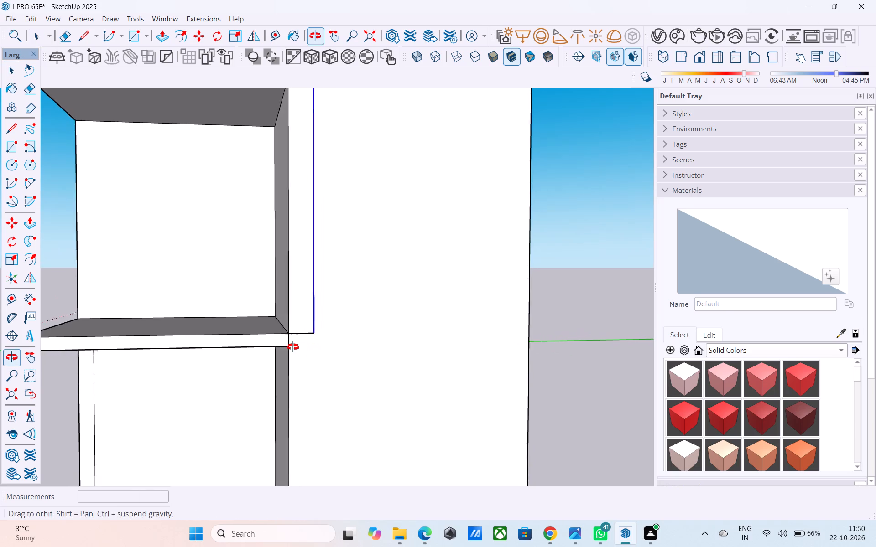
pyautogui.moveTo(293, 347); pyautogui.dragTo(292, 347, button='middle')
pyautogui.press('l')
pyautogui.click(287, 344)
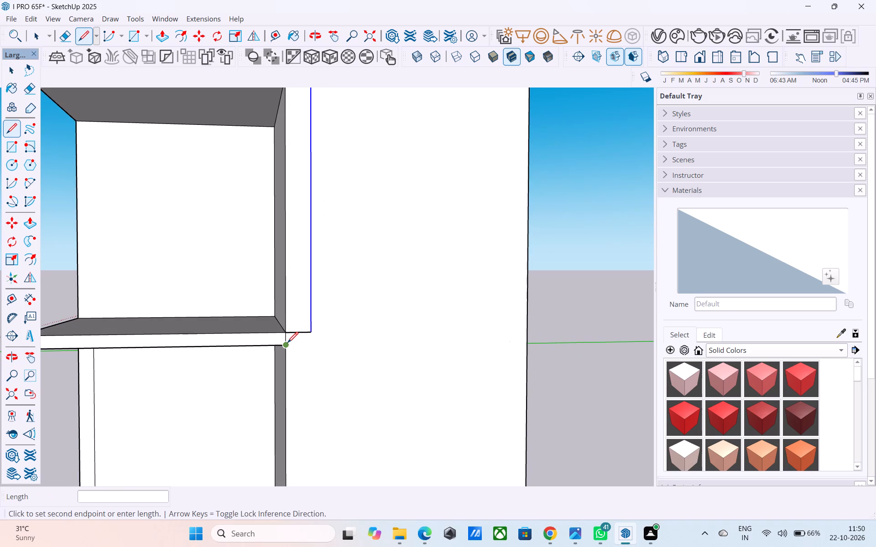
pyautogui.scroll(-4, 273, 356)
pyautogui.moveTo(273, 357); pyautogui.dragTo(249, 357, button='middle')
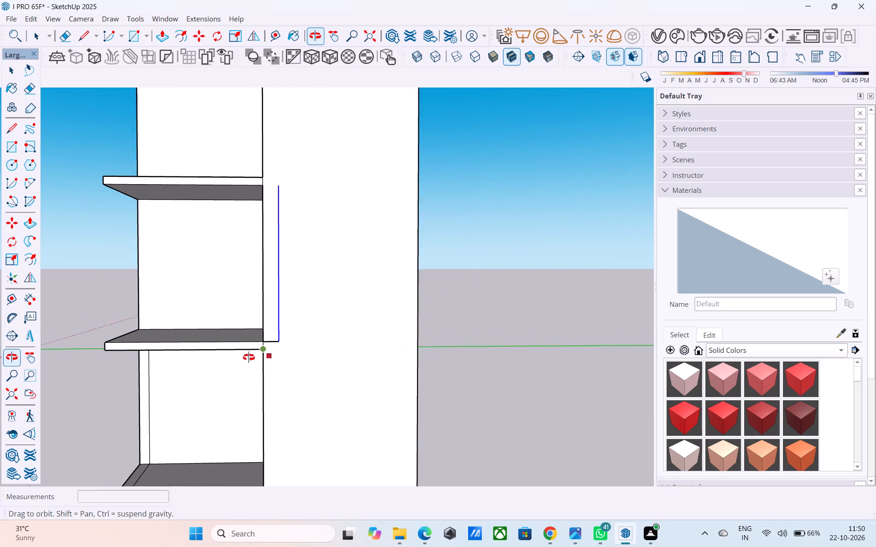
pyautogui.moveTo(249, 357); pyautogui.dragTo(249, 358, button='middle')
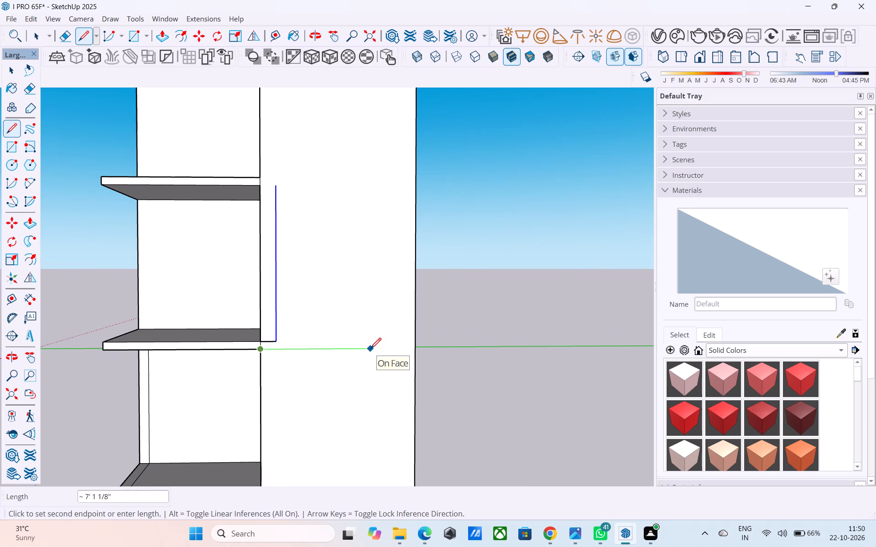
pyautogui.write("7'")
pyautogui.press('Return')
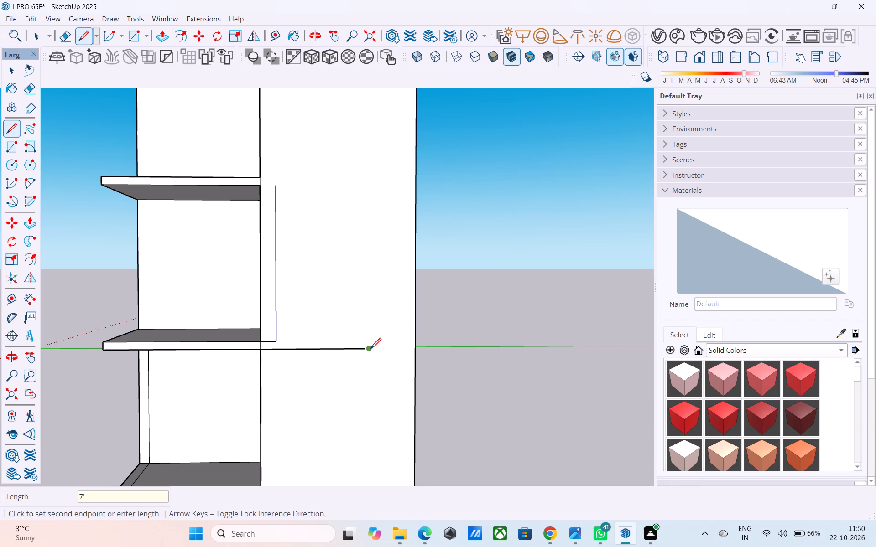
pyautogui.press('space')
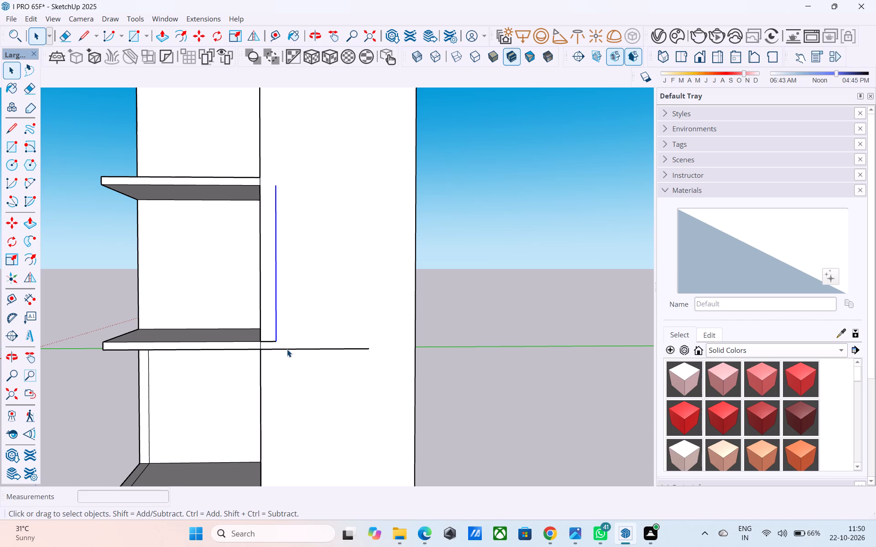
# Copy the 7' line straight down the wall face by 6", then revise the offset to 9".
pyautogui.click(287, 349)
pyautogui.press('m')
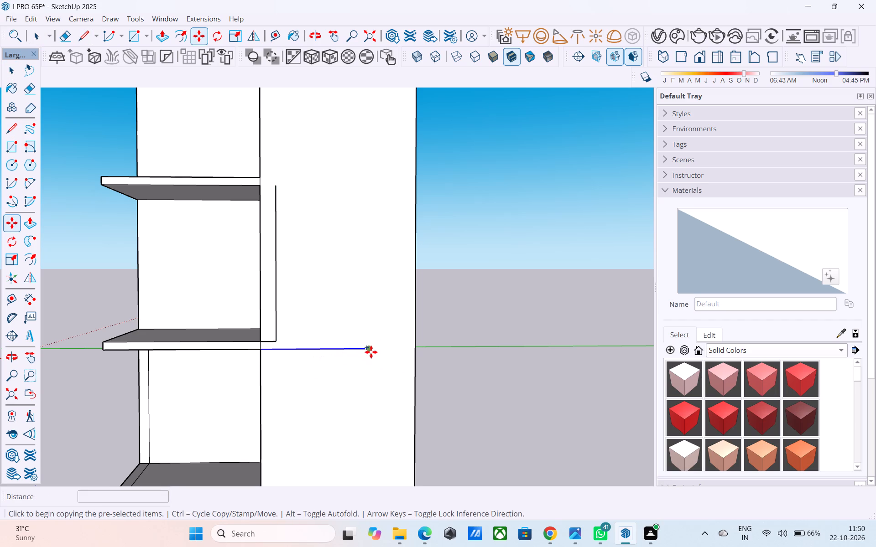
pyautogui.click(371, 351)
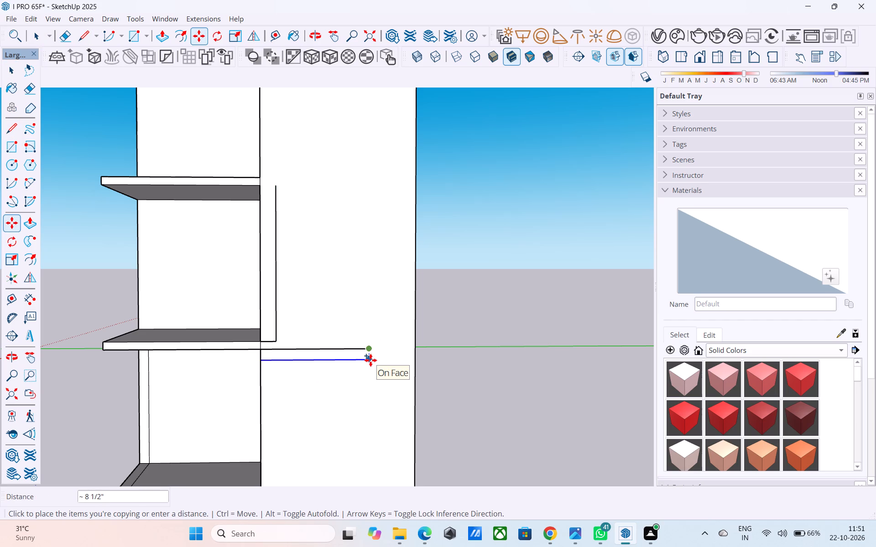
pyautogui.write('6"')
pyautogui.press('Return')
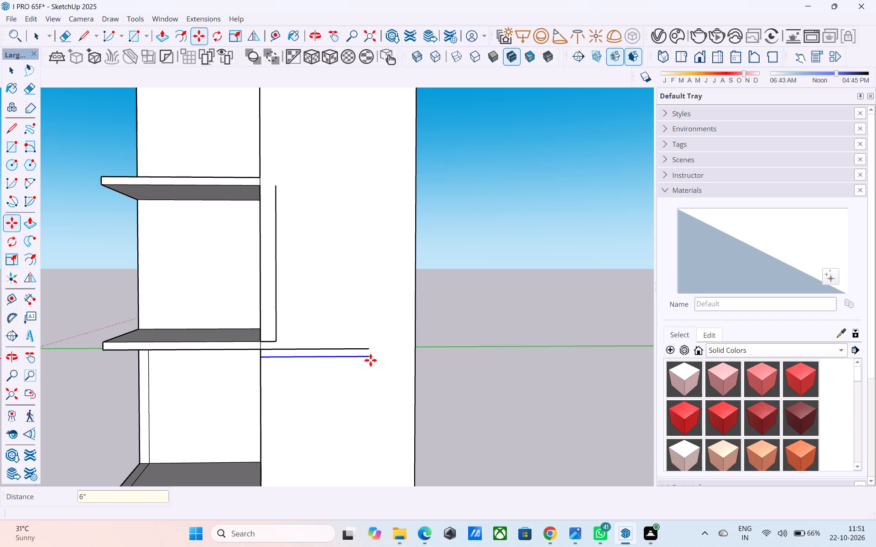
pyautogui.write('9"')
pyautogui.press('Return')
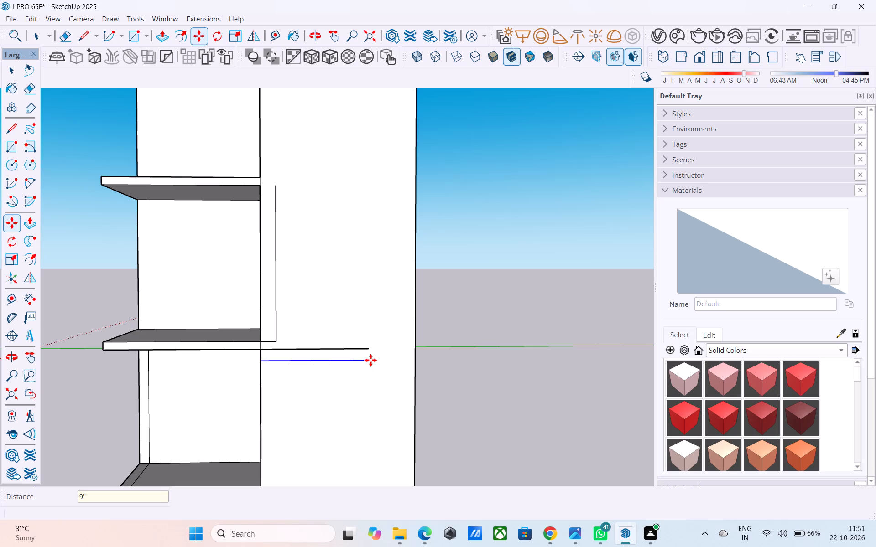
pyautogui.press('space')
# Copy the middle storey's outer vertical edge, on the wall's far side from the open corner, 6" inward.
pyautogui.scroll(-5, 371, 362)
pyautogui.moveTo(371, 363); pyautogui.dragTo(385, 421, button='middle')
pyautogui.scroll(1, 385, 421)
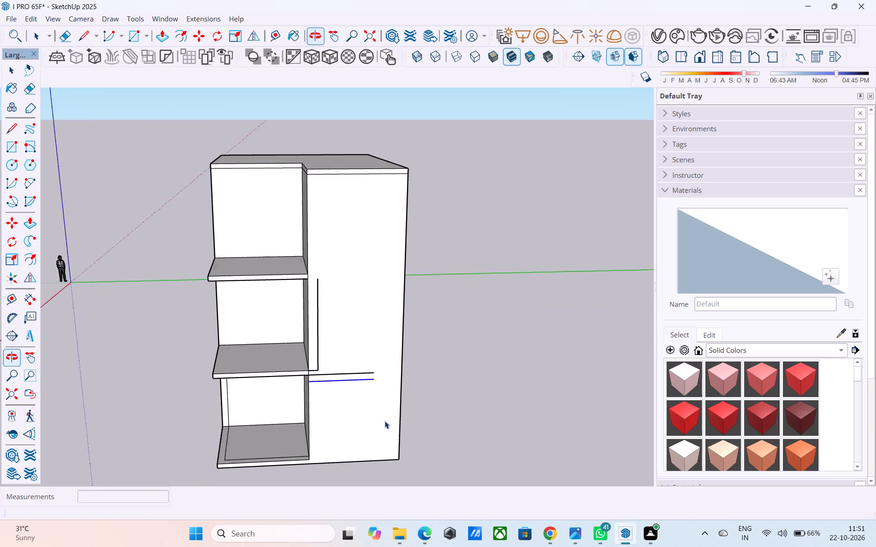
pyautogui.moveTo(375, 367); pyautogui.dragTo(375, 406, button='middle')
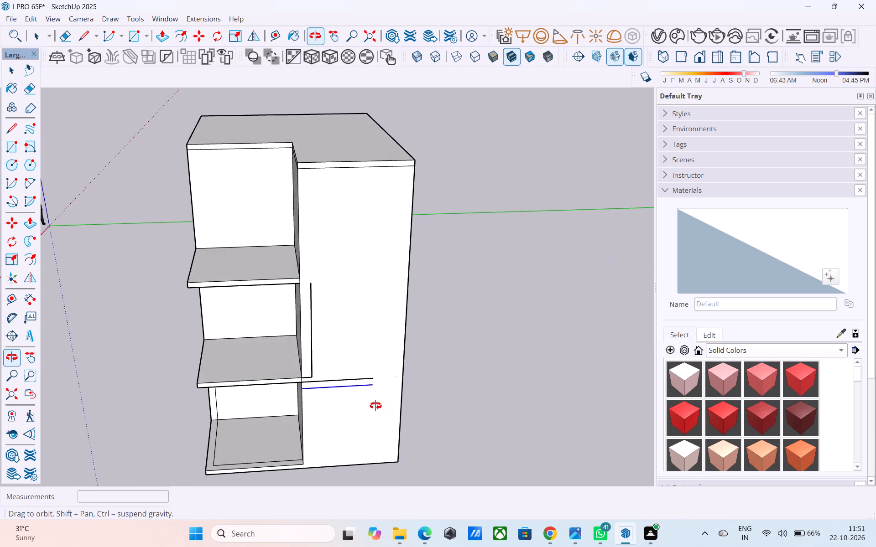
pyautogui.moveTo(375, 406); pyautogui.dragTo(363, 397, button='middle')
pyautogui.scroll(3, 408, 360)
pyautogui.click(394, 350)
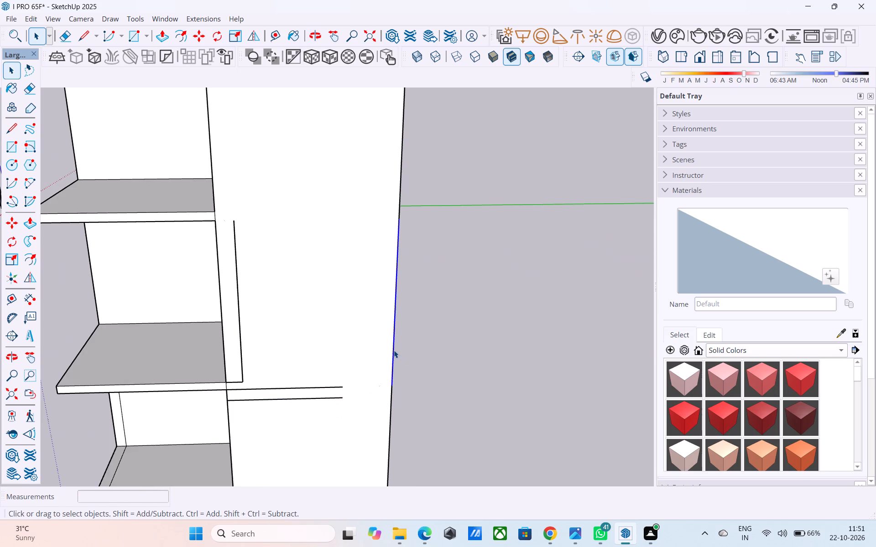
pyautogui.press('m')
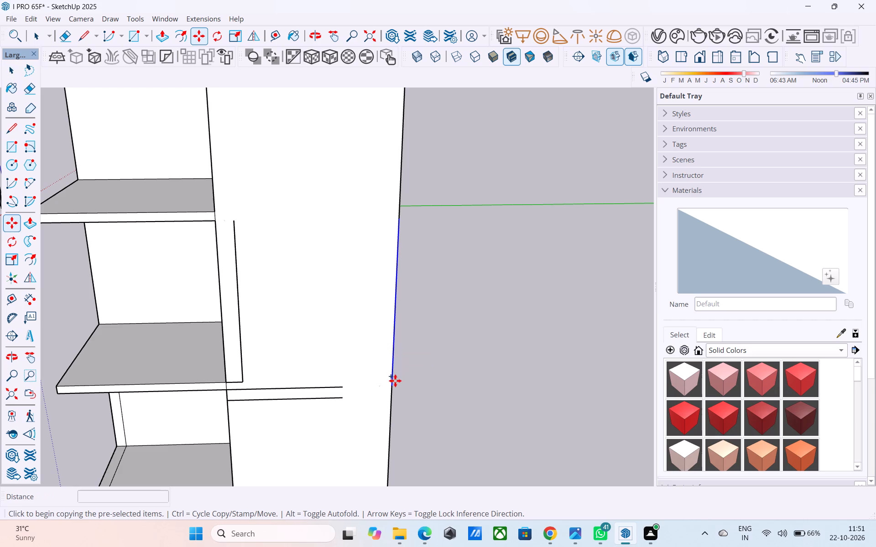
pyautogui.click(393, 382)
pyautogui.click(380, 383)
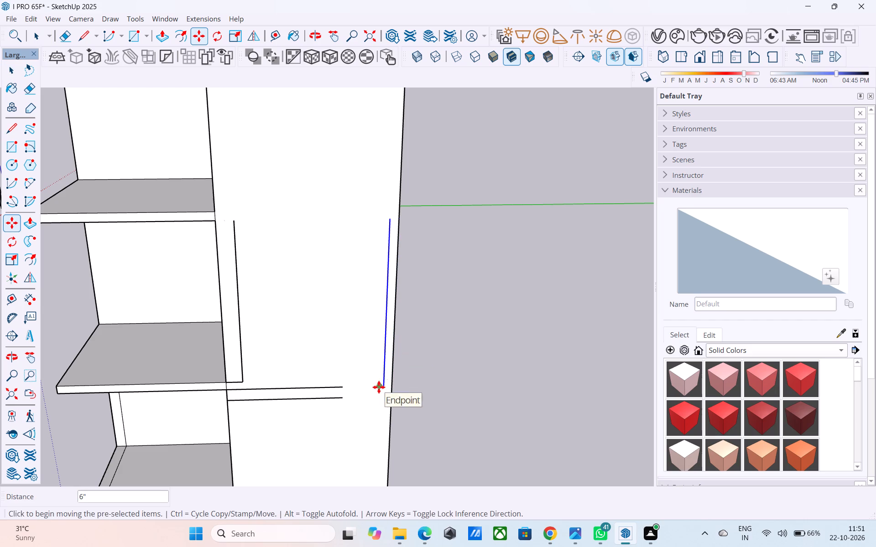
# Draw a 2' 6" line joining the lower end of the inward-copied edge to the end of the upper 7' line.
pyautogui.press('l')
pyautogui.scroll(9, 379, 387)
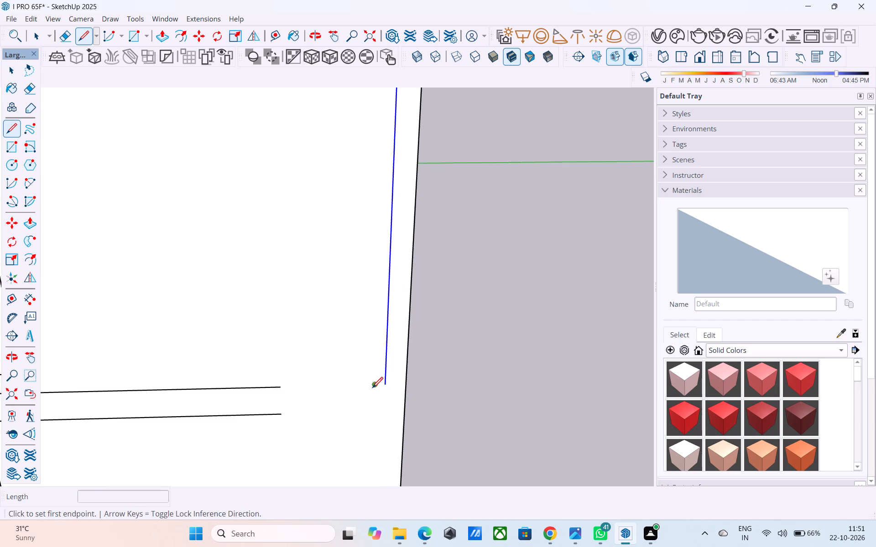
pyautogui.click(384, 386)
pyautogui.click(279, 388)
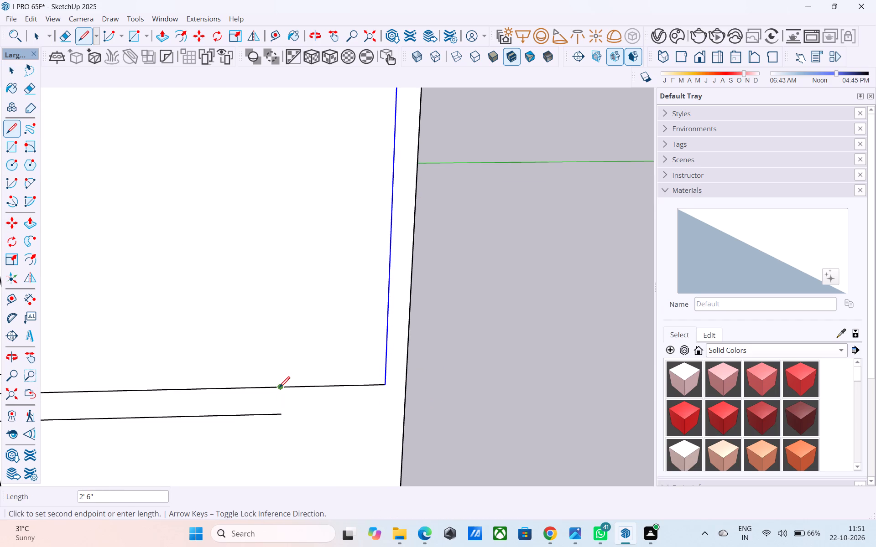
pyautogui.press('space')
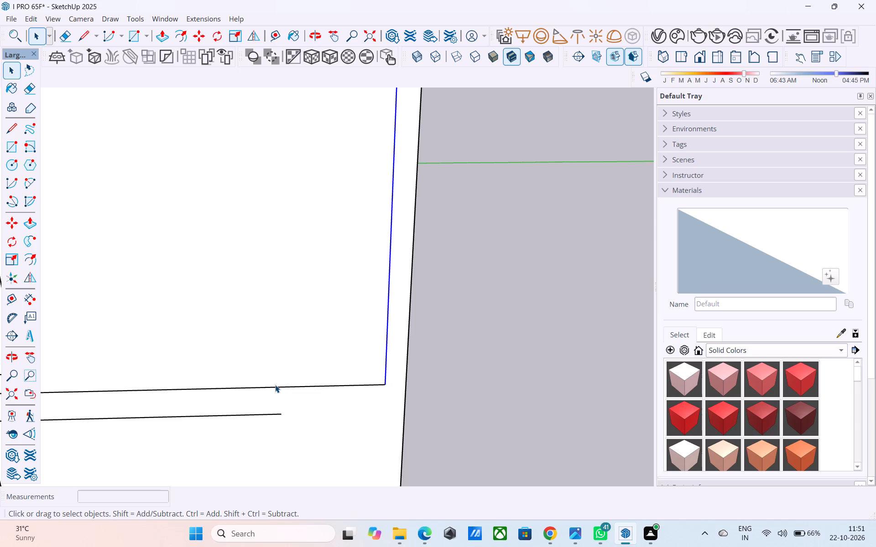
# Extend the lower horizontal line on the wall face by 3' to reach the wall's outer vertical edge.
pyautogui.scroll(-5, 276, 386)
pyautogui.moveTo(284, 411); pyautogui.dragTo(339, 345, button='middle')
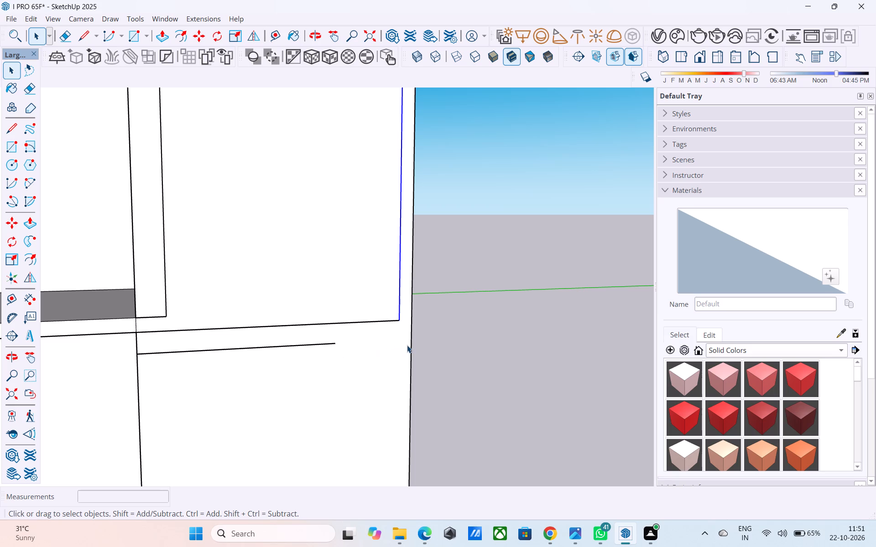
pyautogui.scroll(-5, 407, 345)
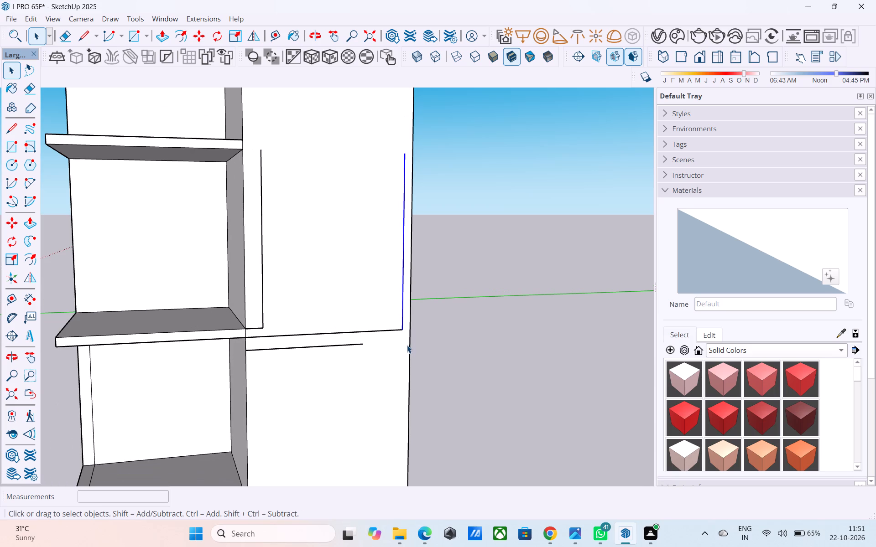
pyautogui.scroll(-6, 407, 345)
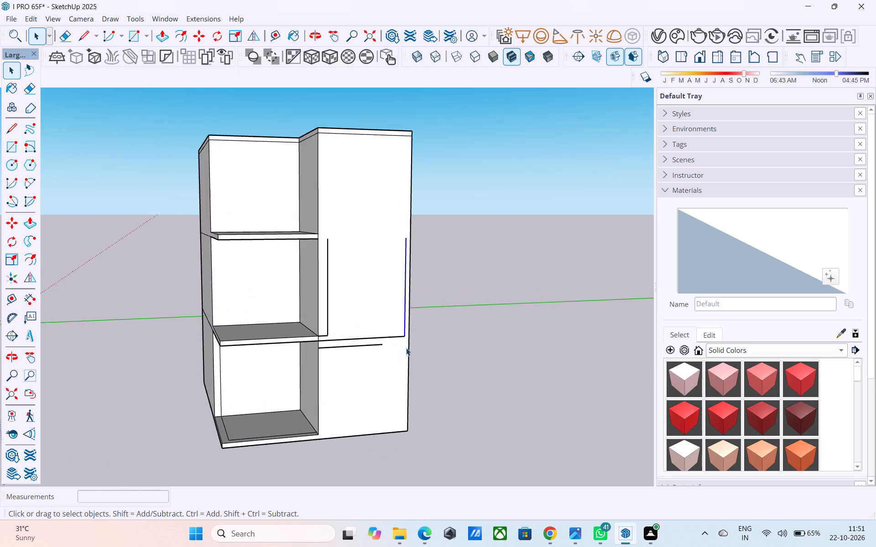
pyautogui.moveTo(406, 348); pyautogui.dragTo(373, 340, button='middle')
pyautogui.scroll(4, 373, 340)
pyautogui.press('l')
pyautogui.click(373, 345)
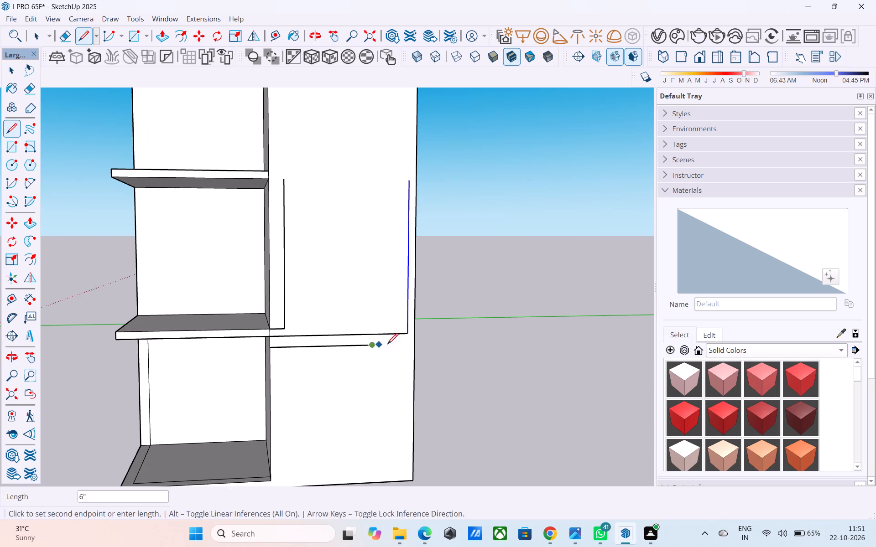
pyautogui.click(418, 345)
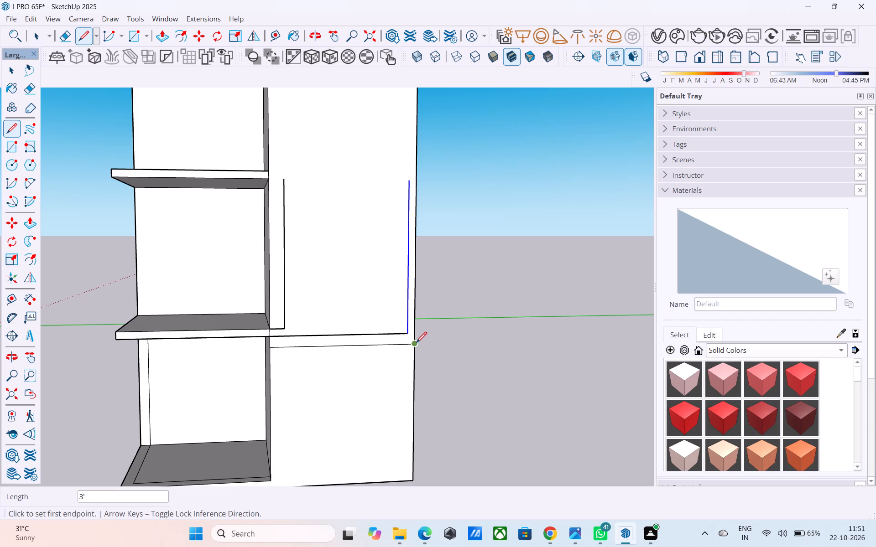
pyautogui.press('space')
# Copy the vertical line beside the wall's outer edge 6" further inward along the upper horizontal line.
pyautogui.moveTo(408, 335); pyautogui.dragTo(365, 345, button='middle')
pyautogui.scroll(6, 373, 348)
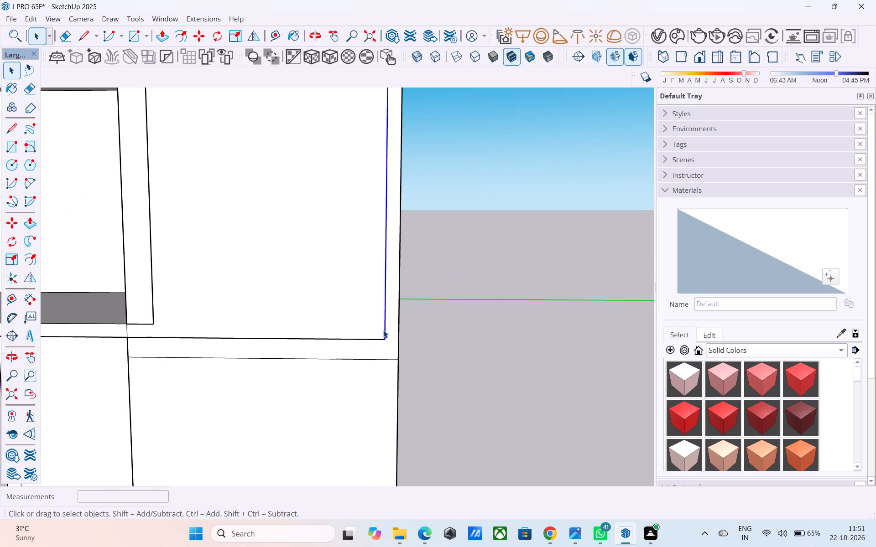
pyautogui.press('m')
pyautogui.click(385, 337)
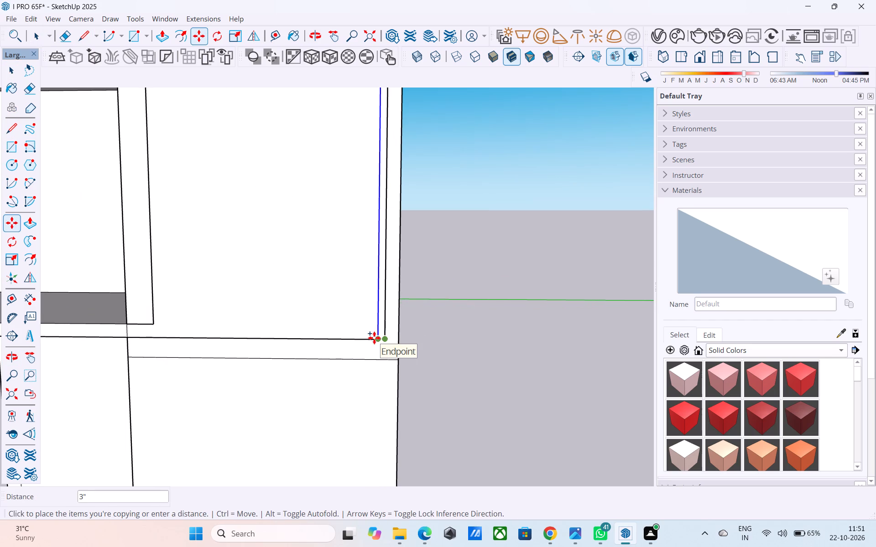
pyautogui.write("6'")
pyautogui.press('Return')
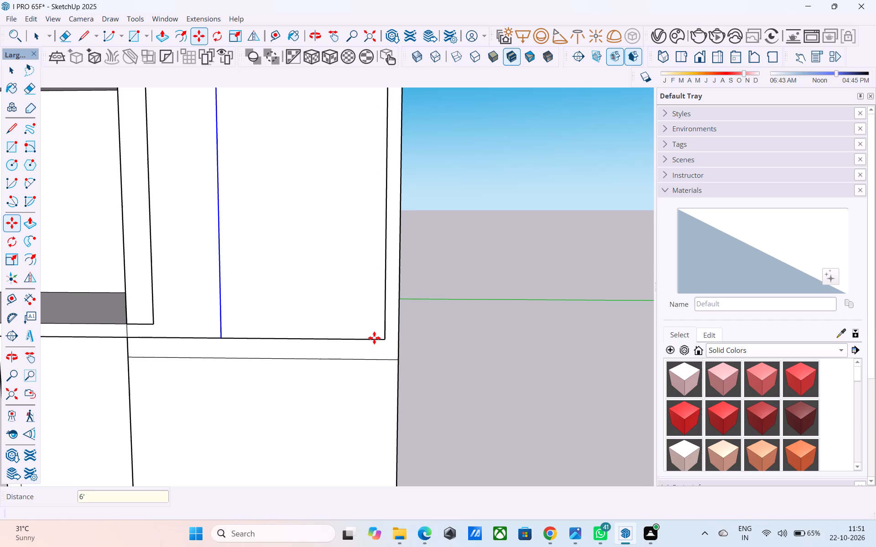
pyautogui.write('6"')
pyautogui.press('Return')
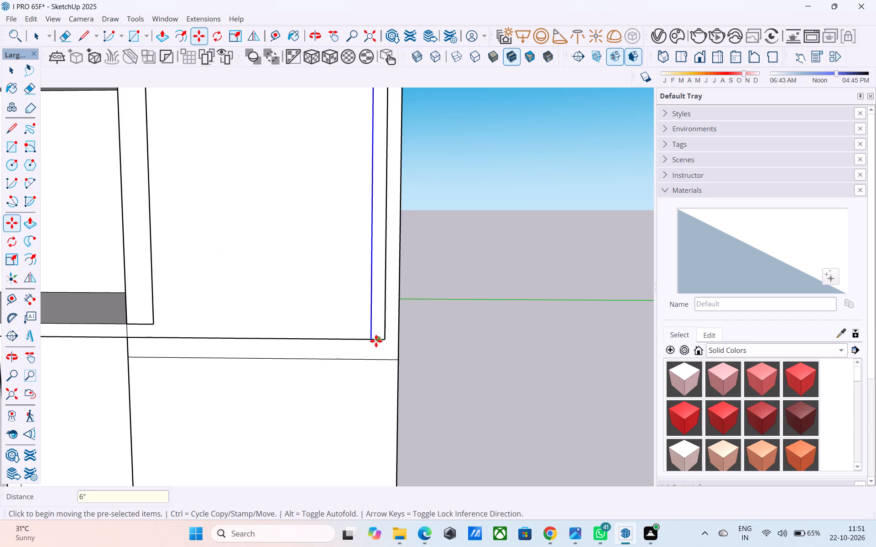
# Erase the original vertical line nearer the wall's outer edge and the leftover horizontal stub beyond the new copy.
pyautogui.press('e')
pyautogui.moveTo(381, 335); pyautogui.dragTo(381, 343)
pyautogui.click(384, 330)
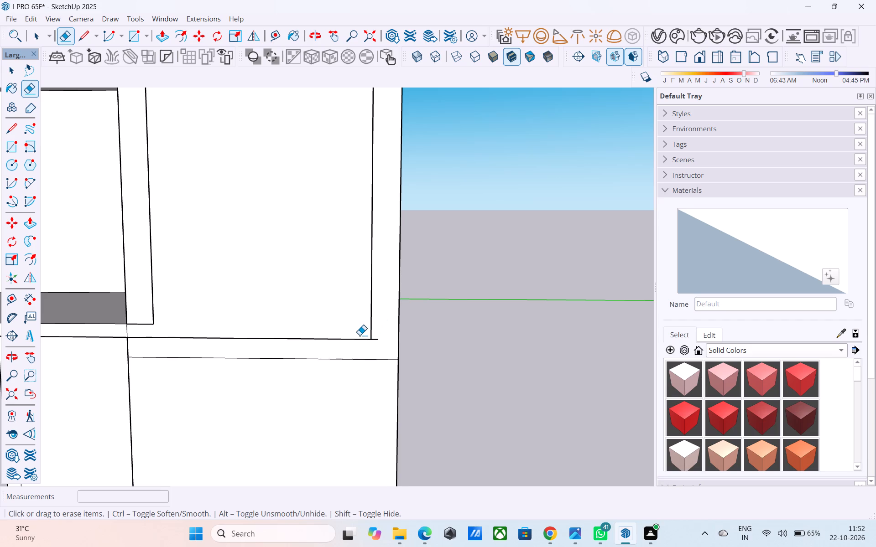
pyautogui.scroll(-2, 360, 335)
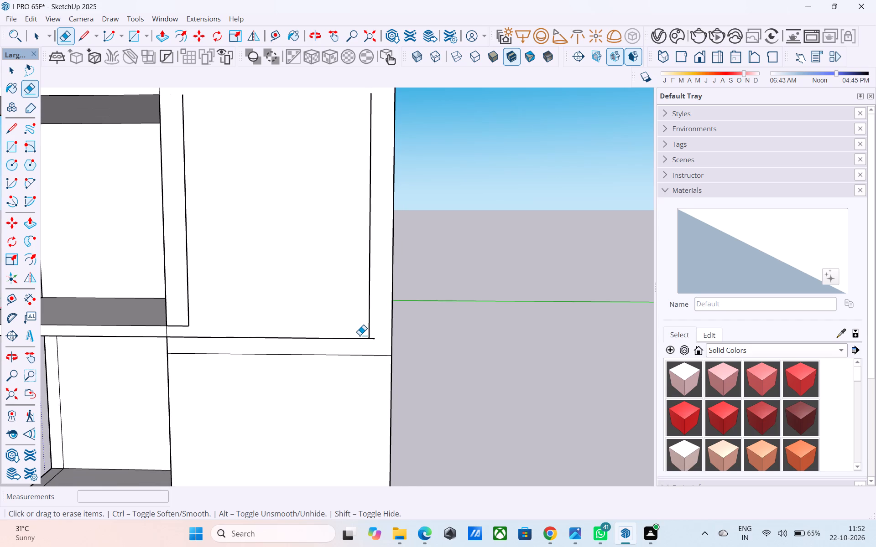
pyautogui.scroll(1, 360, 335)
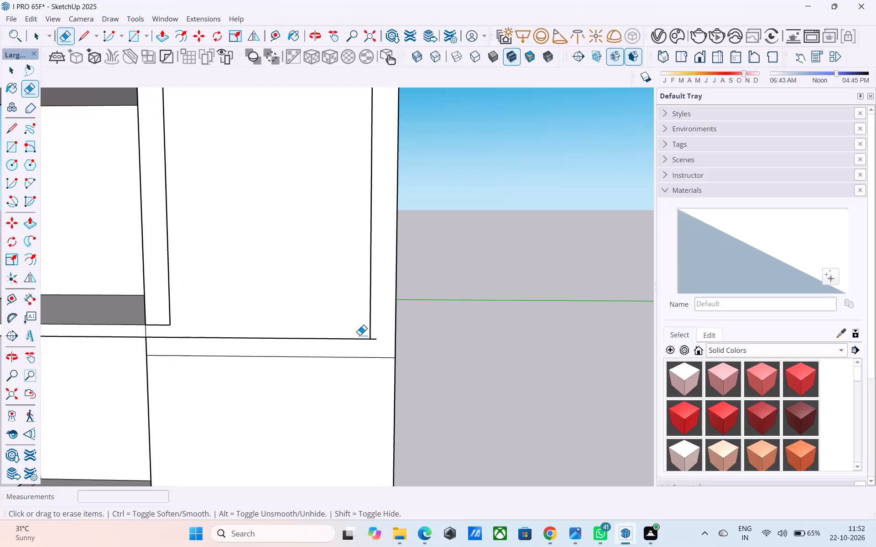
pyautogui.scroll(1, 360, 335)
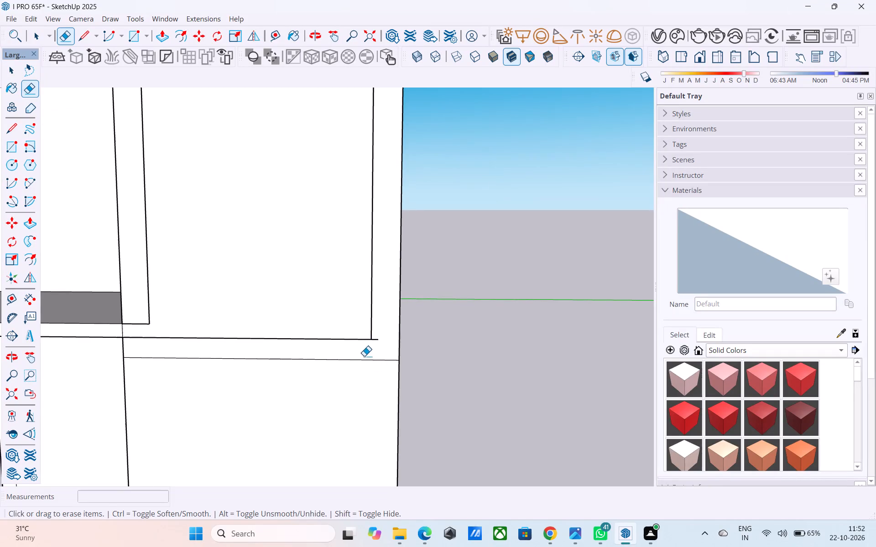
pyautogui.scroll(8, 363, 353)
pyautogui.moveTo(392, 325); pyautogui.dragTo(396, 319)
# Draw a 10' 6" vertical line from the copied line's upper end to the underside line of the roof slab.
pyautogui.scroll(-12, 372, 386)
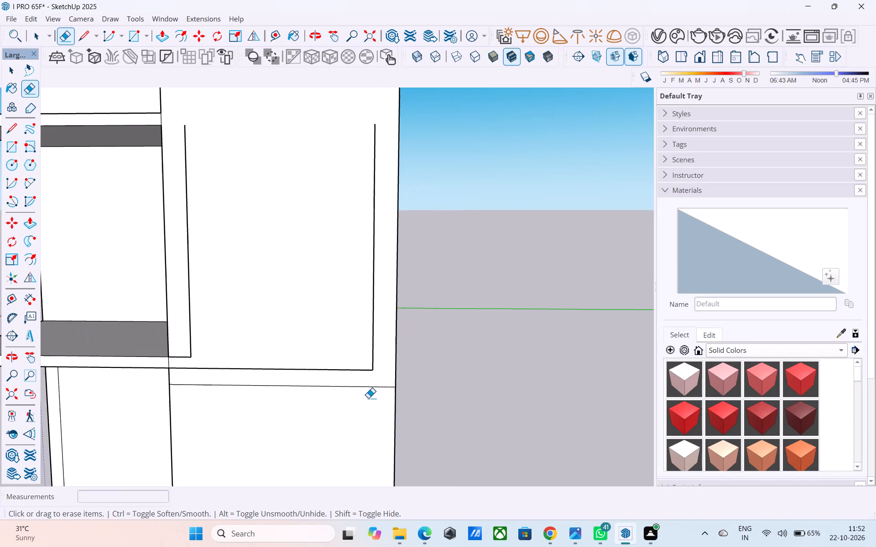
pyautogui.scroll(-10, 368, 398)
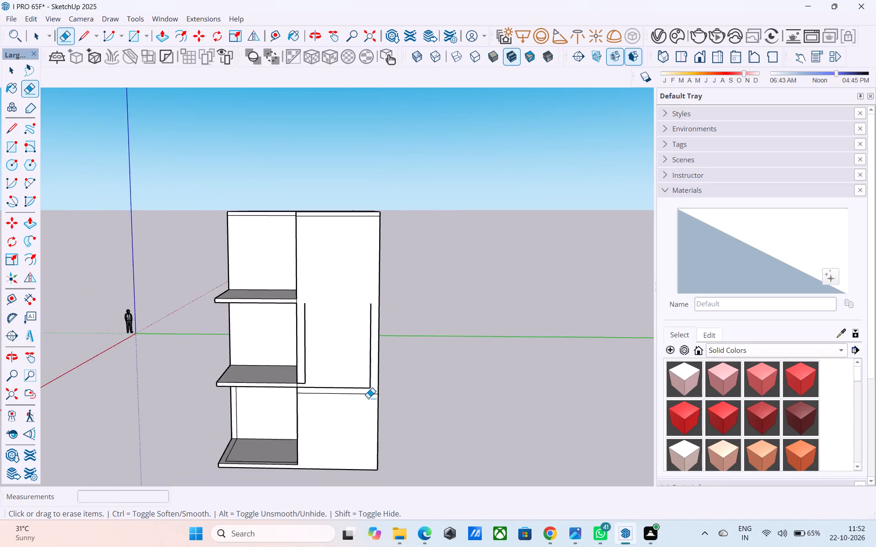
pyautogui.moveTo(360, 393); pyautogui.dragTo(391, 358, button='middle')
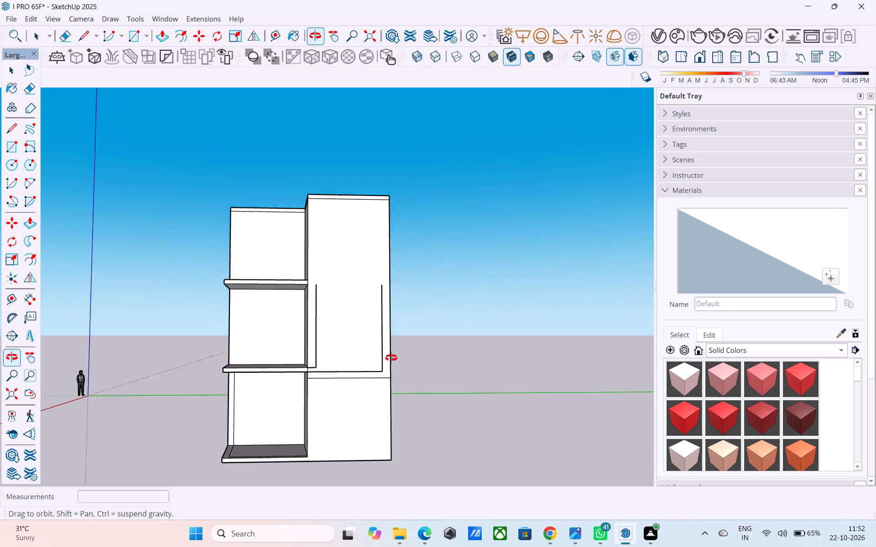
pyautogui.moveTo(391, 358); pyautogui.dragTo(382, 412, button='middle')
pyautogui.moveTo(356, 289); pyautogui.dragTo(371, 275, button='middle')
pyautogui.scroll(5, 371, 275)
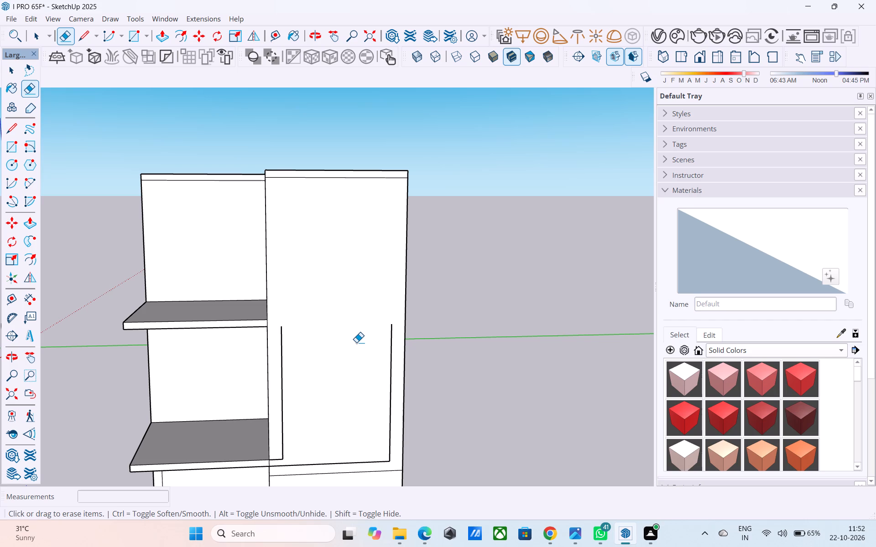
pyautogui.scroll(-6, 356, 342)
pyautogui.moveTo(345, 342); pyautogui.dragTo(306, 357, button='middle')
pyautogui.scroll(5, 340, 303)
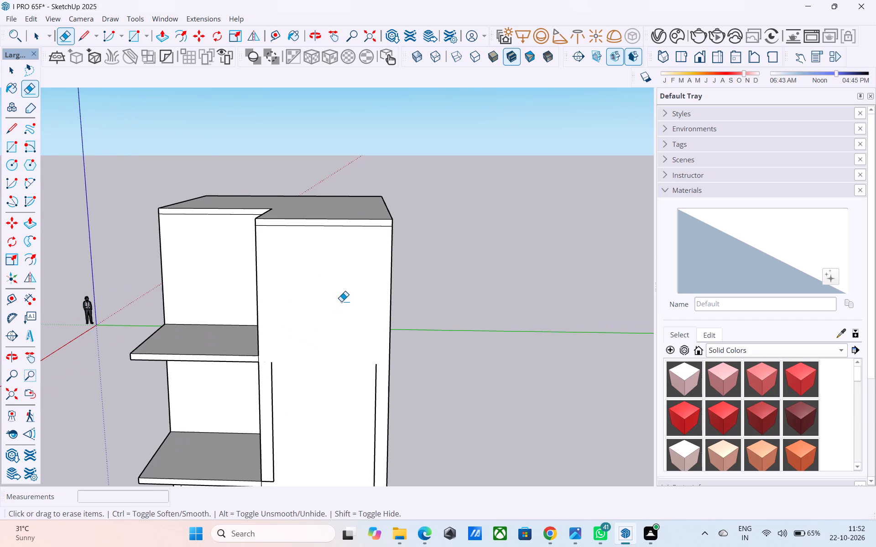
pyautogui.press('l')
pyautogui.click(376, 368)
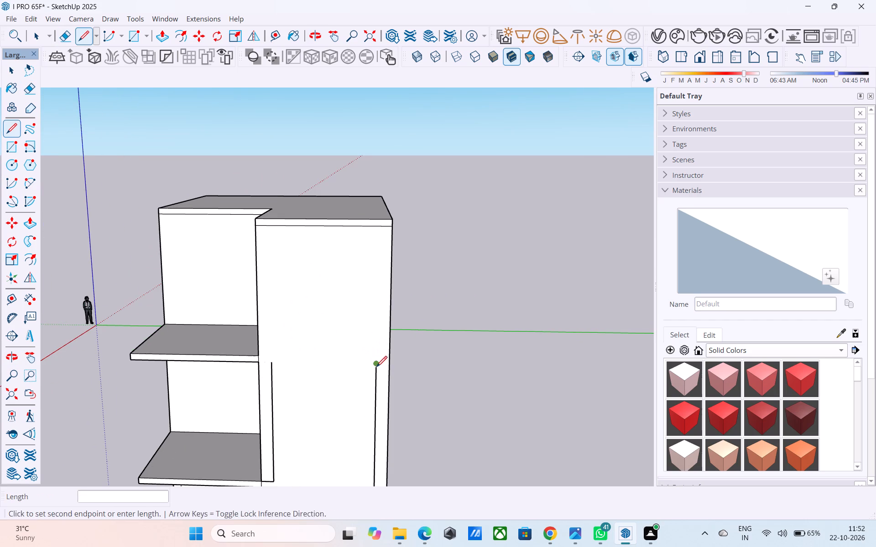
pyautogui.click(375, 227)
pyautogui.press('space')
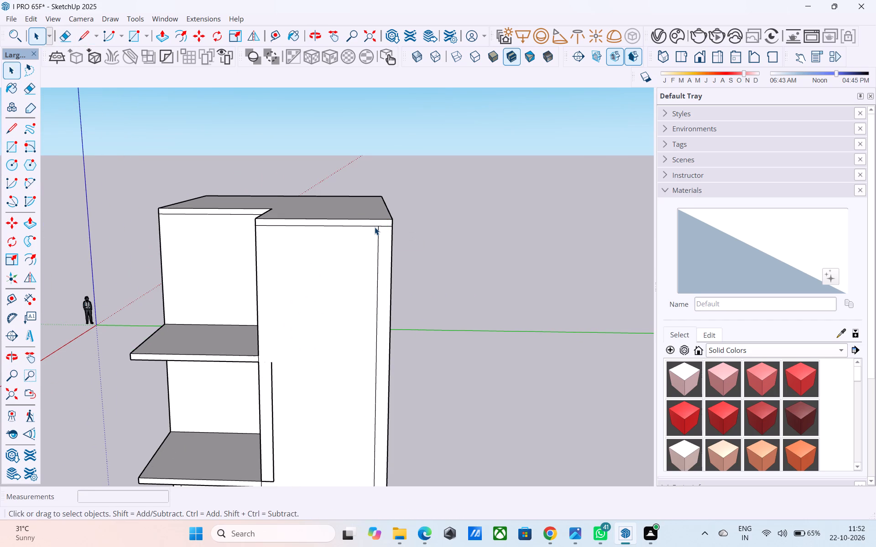
# Offset the L-shaped roof face's outline 6" inward.
pyautogui.scroll(-4, 373, 229)
pyautogui.moveTo(372, 230); pyautogui.dragTo(373, 340, button='middle')
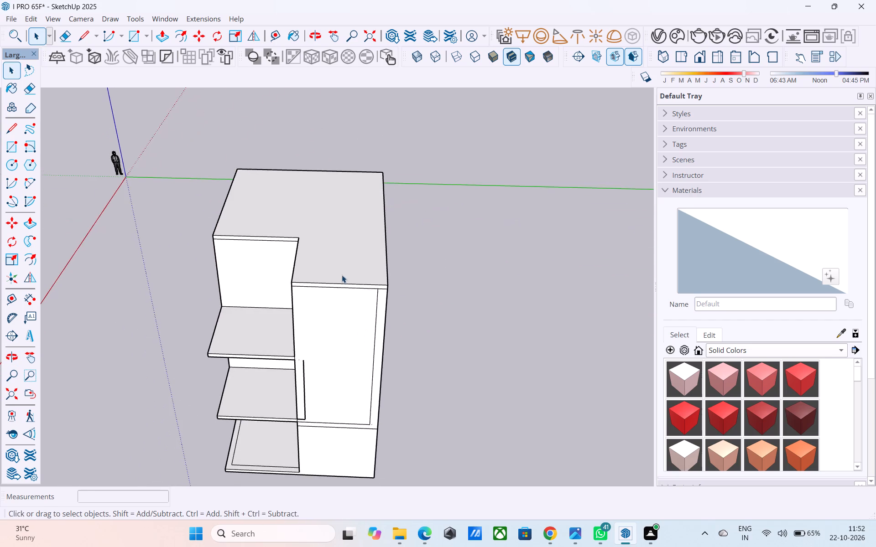
pyautogui.scroll(2, 341, 272)
pyautogui.click(339, 268)
pyautogui.press('f')
pyautogui.click(339, 268)
pyautogui.press('6')
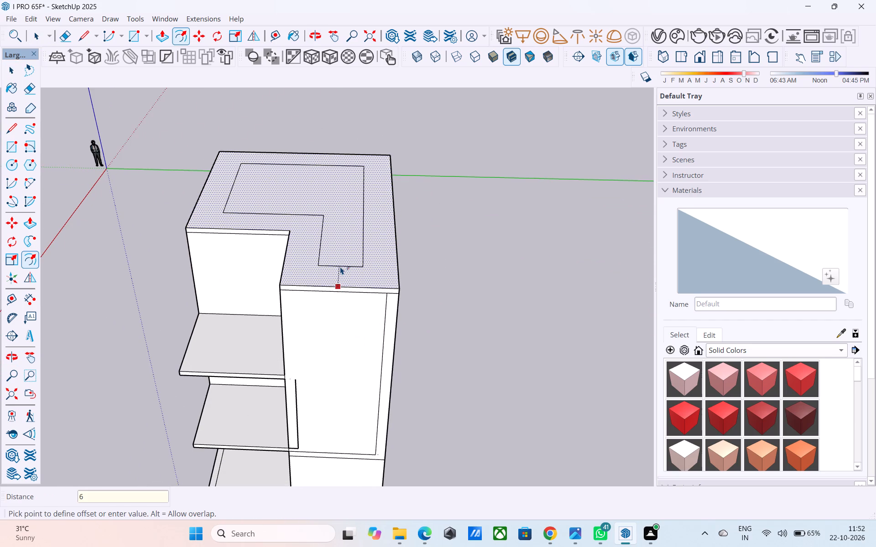
pyautogui.hotkey('shift', '"')
pyautogui.press('Return')
pyautogui.press('space')
# Draw a short vertical line across the roof slab's front band, continuing the tall wall line to the roof edge.
pyautogui.press('l')
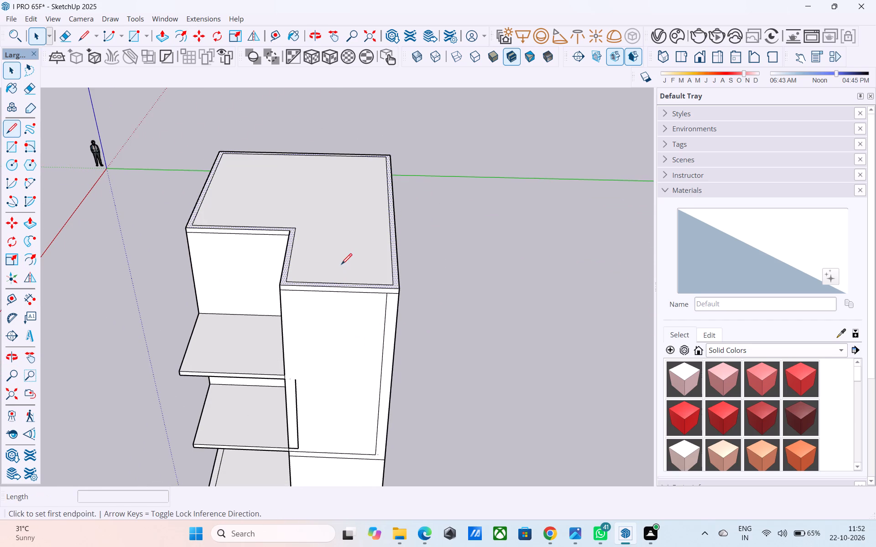
pyautogui.scroll(6, 375, 296)
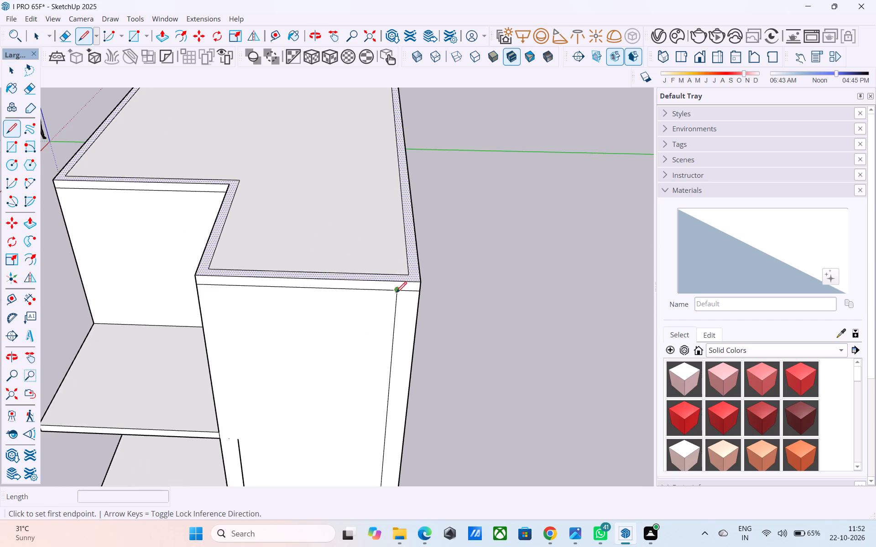
pyautogui.click(397, 294)
pyautogui.click(396, 283)
pyautogui.press('space')
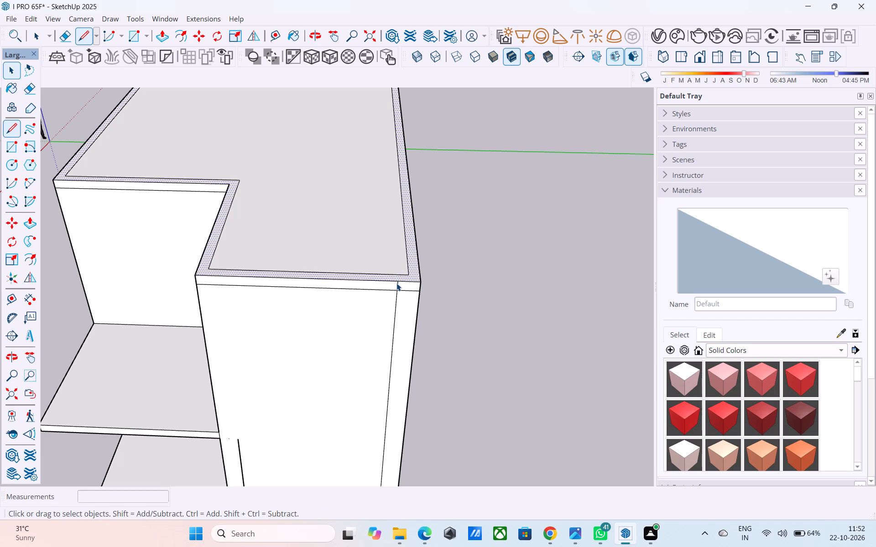
# Erase the short slab line segment between the tall vertical line and the wall's outer corner.
pyautogui.write('E')
pyautogui.moveTo(410, 287); pyautogui.dragTo(409, 311)
pyautogui.press('space')
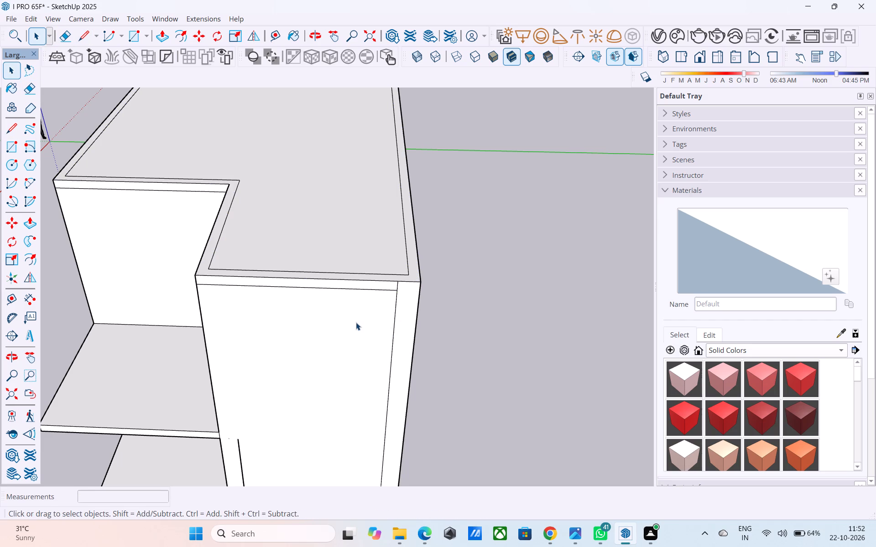
# Examine the whole building from above and from the front, checking the roof outline and facade lines.
pyautogui.scroll(-4, 356, 322)
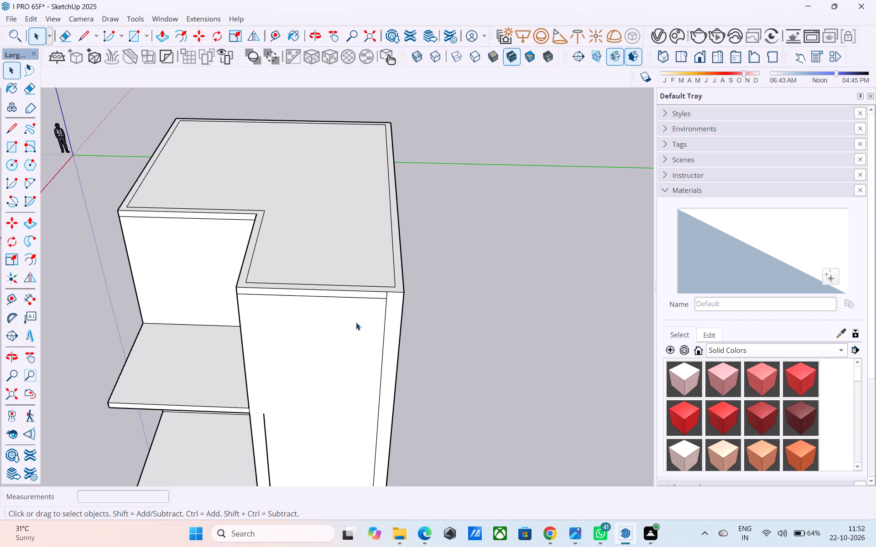
pyautogui.scroll(-2, 356, 322)
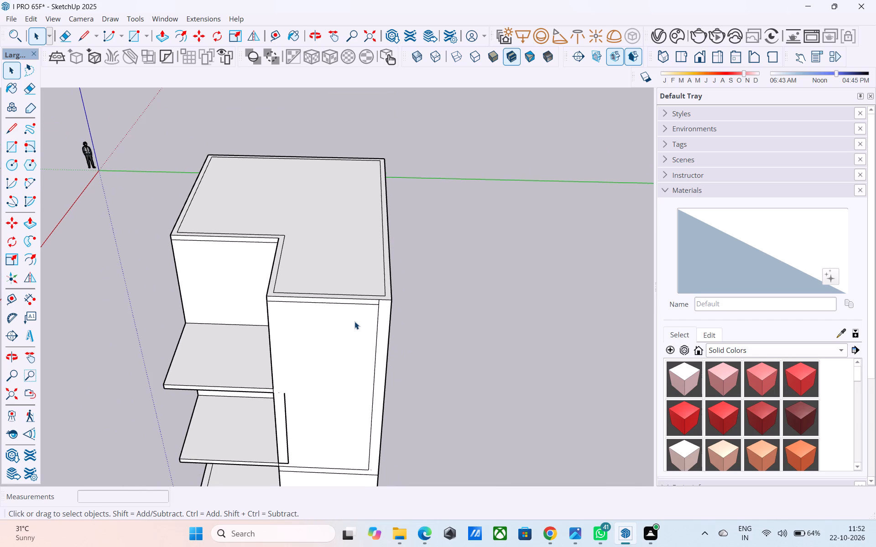
pyautogui.scroll(-5, 355, 321)
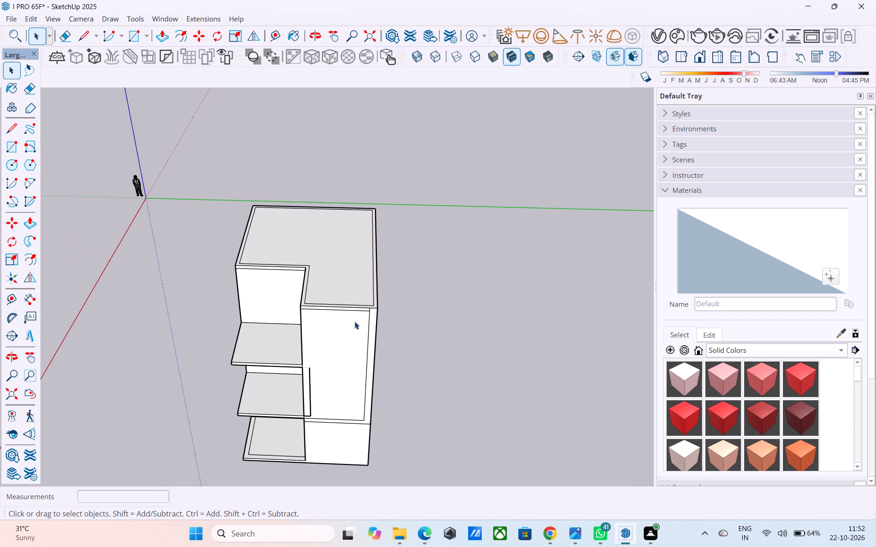
pyautogui.scroll(-2, 355, 321)
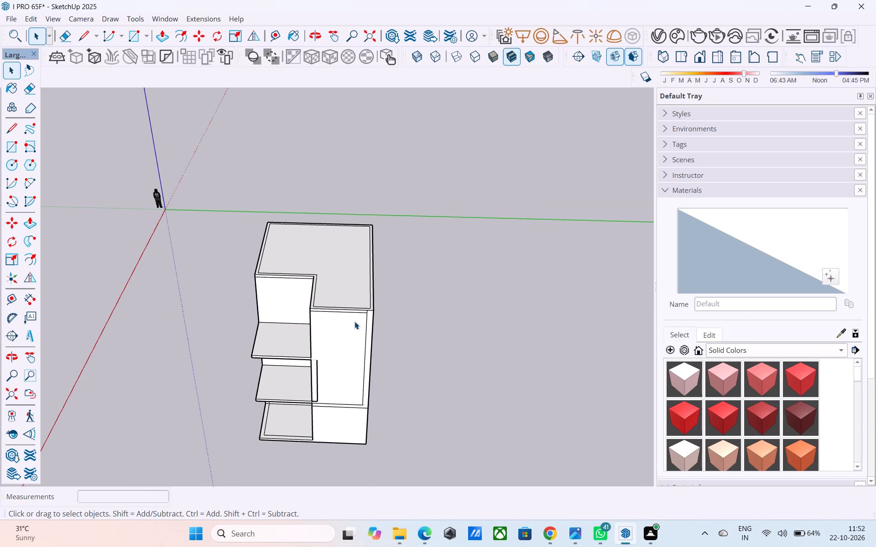
pyautogui.scroll(-1, 355, 321)
pyautogui.scroll(-2, 404, 324)
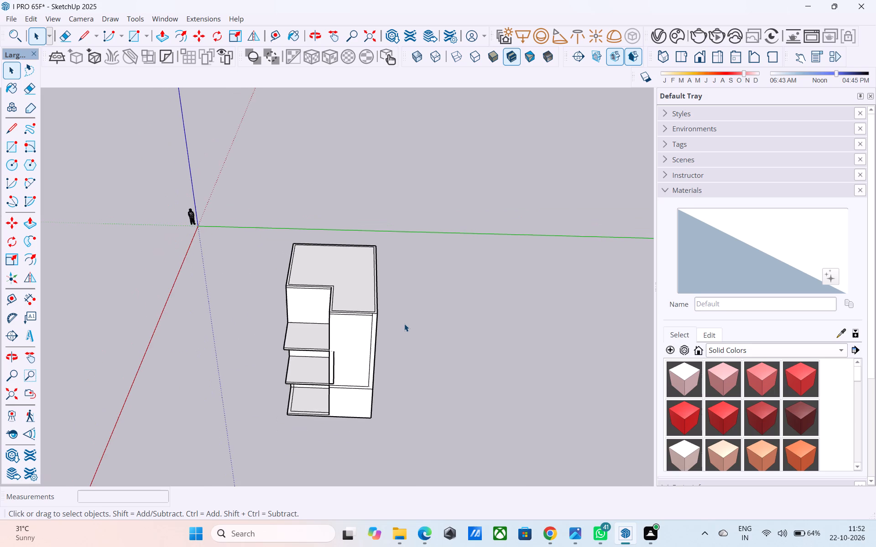
pyautogui.scroll(-2, 404, 324)
pyautogui.moveTo(320, 370); pyautogui.dragTo(339, 325, button='middle')
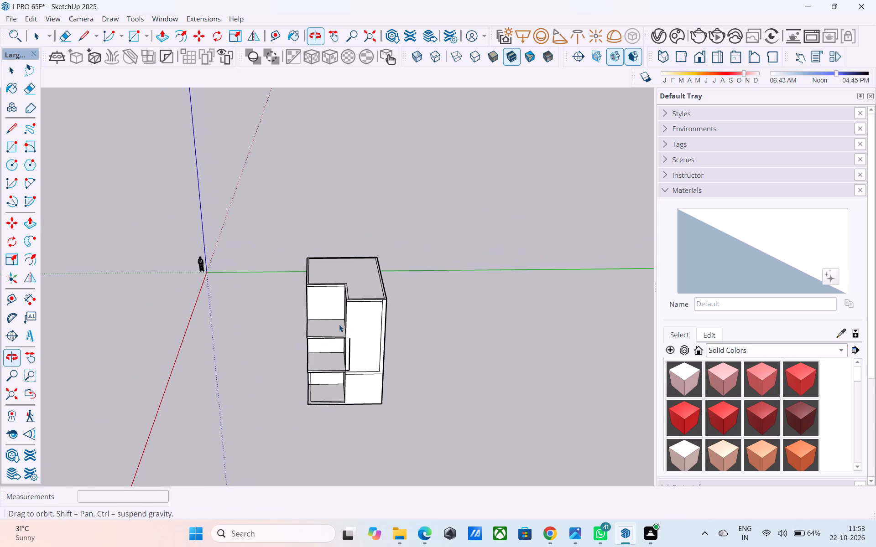
pyautogui.scroll(-1, 348, 320)
pyautogui.moveTo(304, 334); pyautogui.dragTo(310, 284, button='middle')
pyautogui.scroll(2, 351, 331)
pyautogui.moveTo(354, 305); pyautogui.dragTo(367, 268, button='middle')
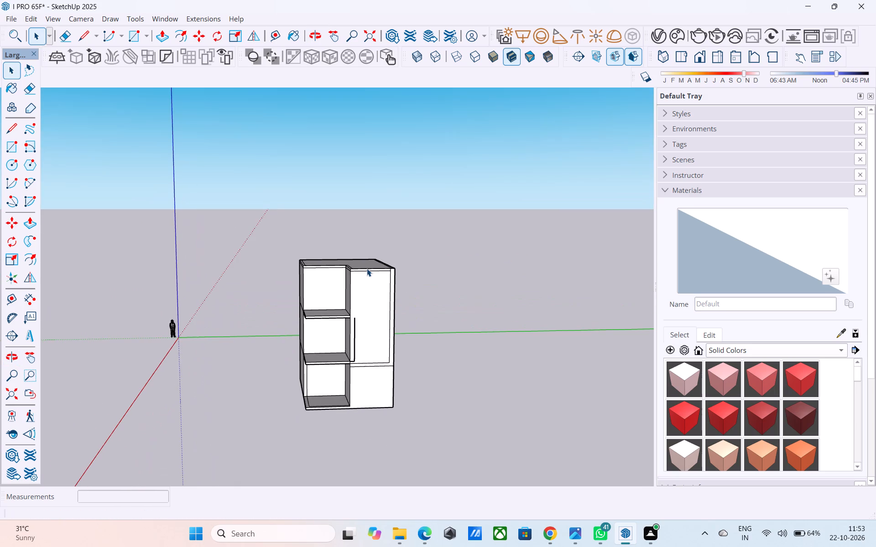
# Save the model.
pyautogui.hotkey('ctrl', 's')
pyautogui.press('space')
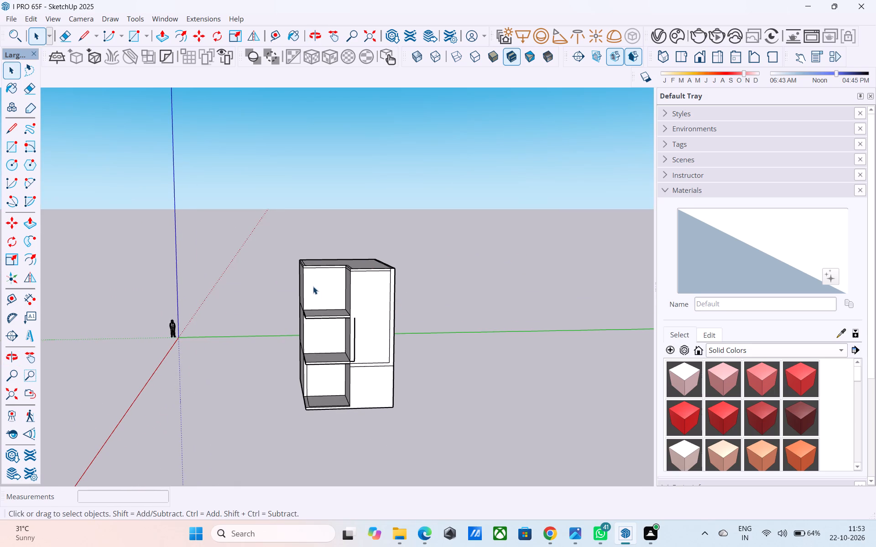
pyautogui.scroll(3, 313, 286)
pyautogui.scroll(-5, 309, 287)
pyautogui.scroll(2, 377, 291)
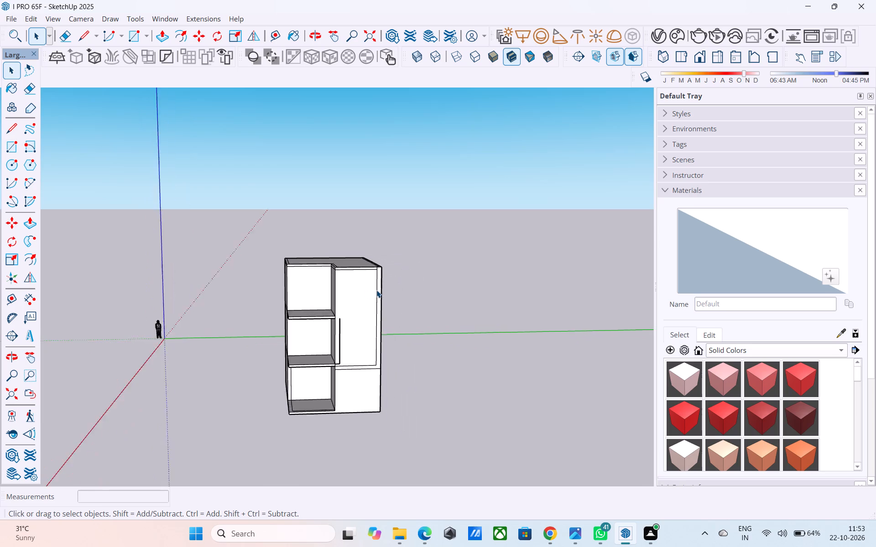
# Draw a short horizontal line from the upper slab's lower front corner to the top end of the short vertical facade line.
pyautogui.scroll(2, 376, 290)
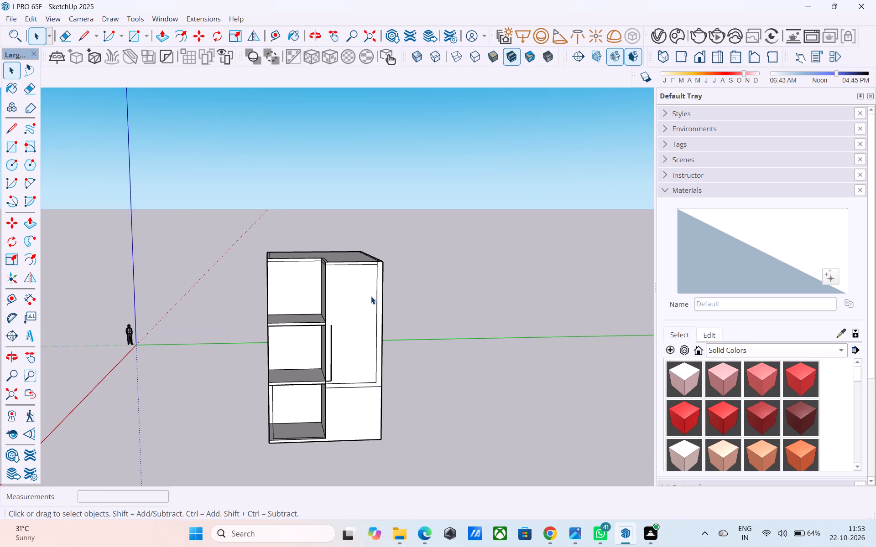
pyautogui.moveTo(371, 296); pyautogui.dragTo(365, 294, button='middle')
pyautogui.scroll(4, 365, 303)
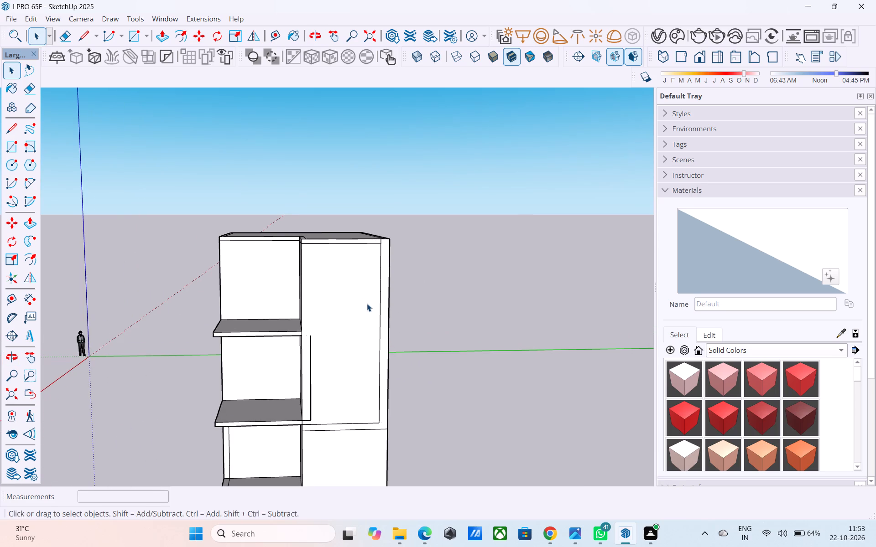
pyautogui.moveTo(367, 304); pyautogui.dragTo(360, 303, button='middle')
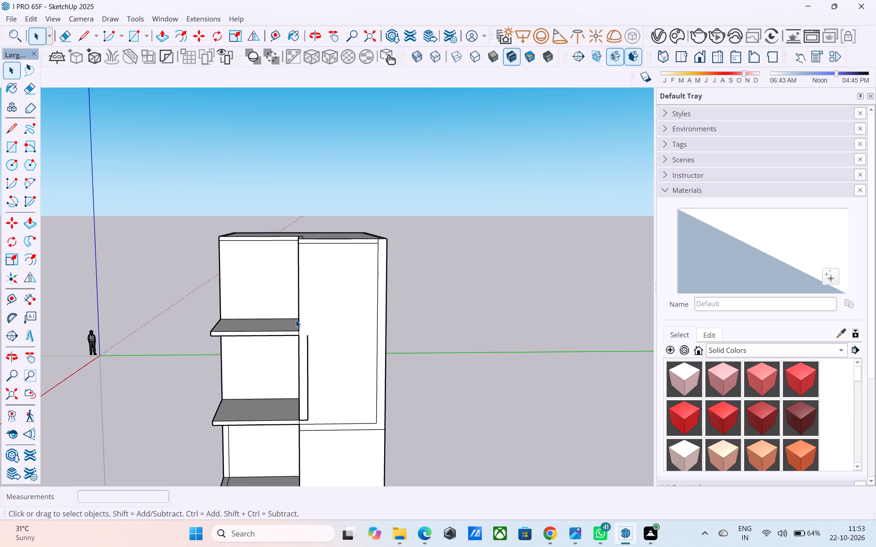
pyautogui.scroll(9, 296, 323)
pyautogui.press('l')
pyautogui.scroll(3, 300, 341)
pyautogui.click(300, 341)
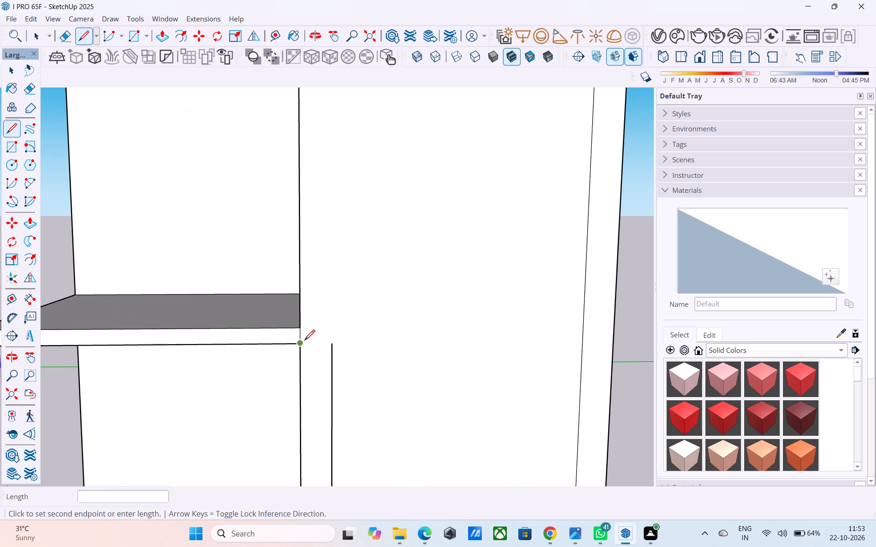
pyautogui.click(330, 343)
pyautogui.press('space')
pyautogui.scroll(-6, 318, 323)
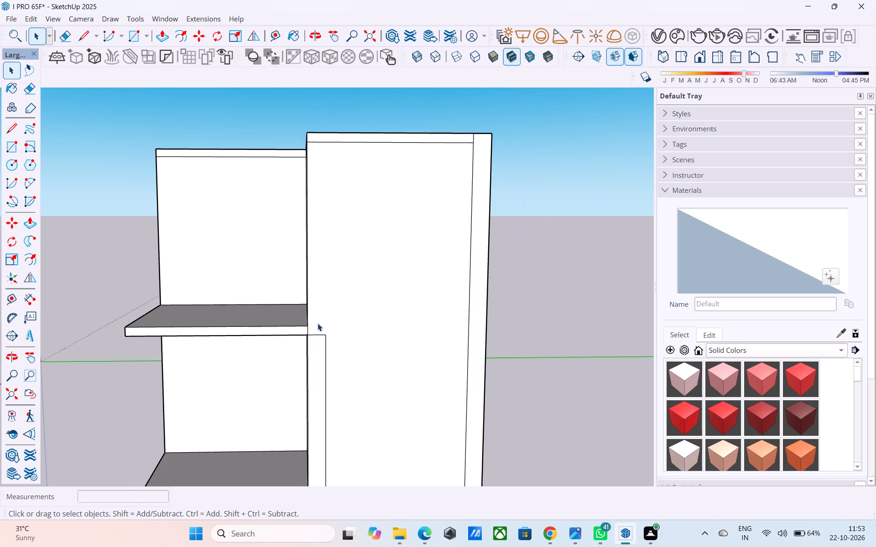
pyautogui.press('space')
# Save the model.
pyautogui.scroll(-4, 318, 323)
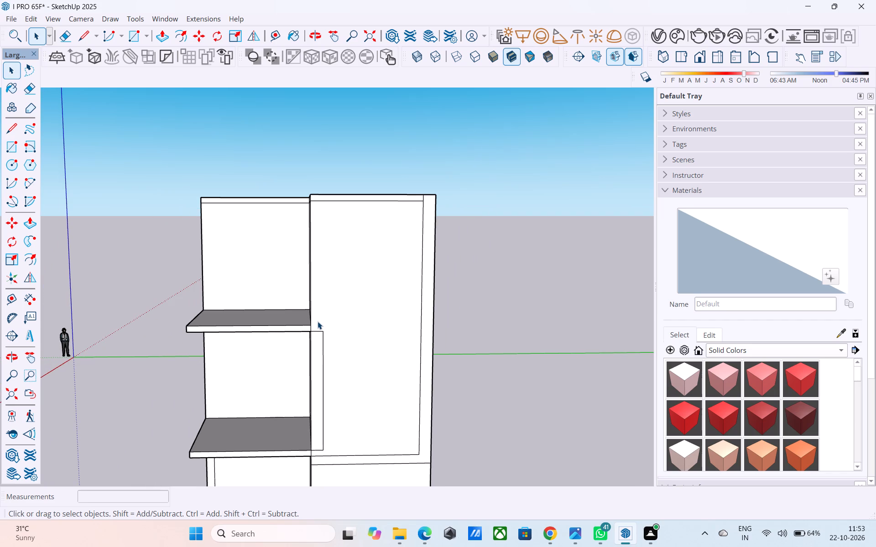
pyautogui.scroll(-2, 318, 321)
pyautogui.scroll(-1, 398, 314)
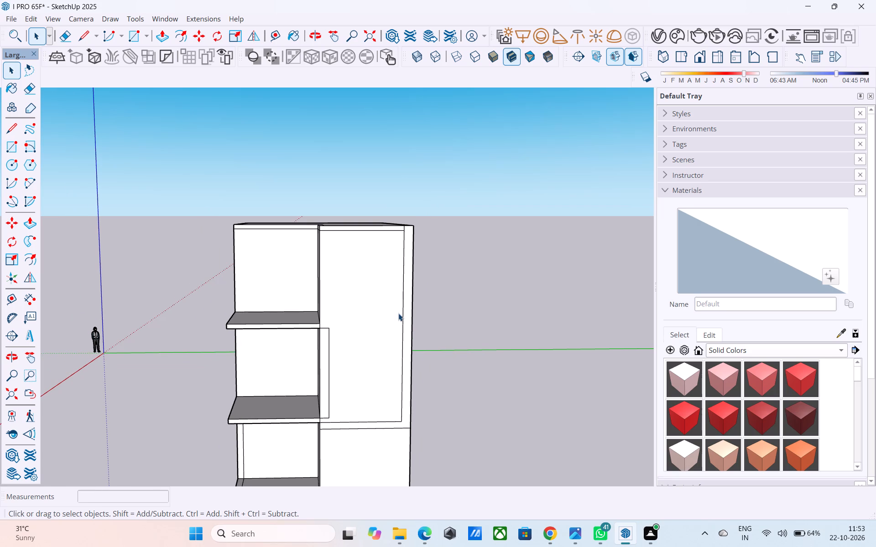
pyautogui.moveTo(398, 313); pyautogui.dragTo(401, 305, button='middle')
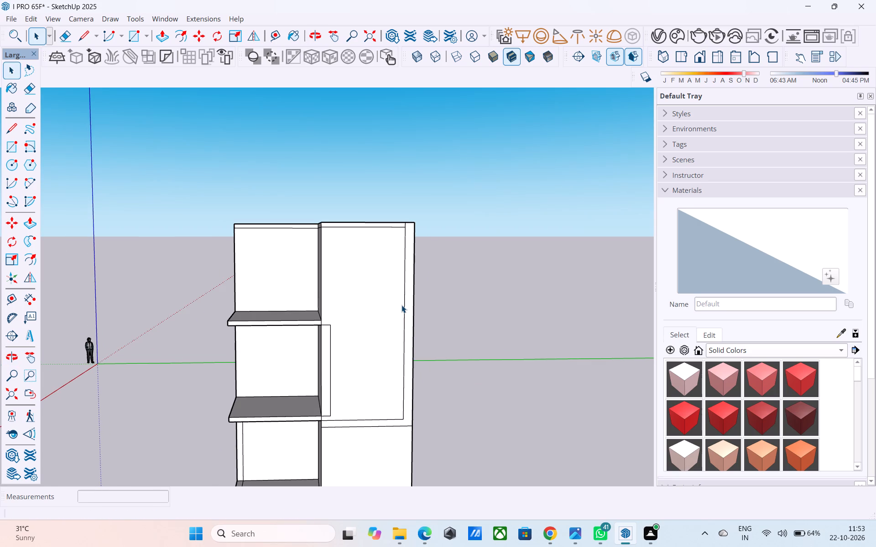
pyautogui.scroll(-2, 401, 305)
pyautogui.scroll(2, 401, 305)
pyautogui.hotkey('ctrl', 's')
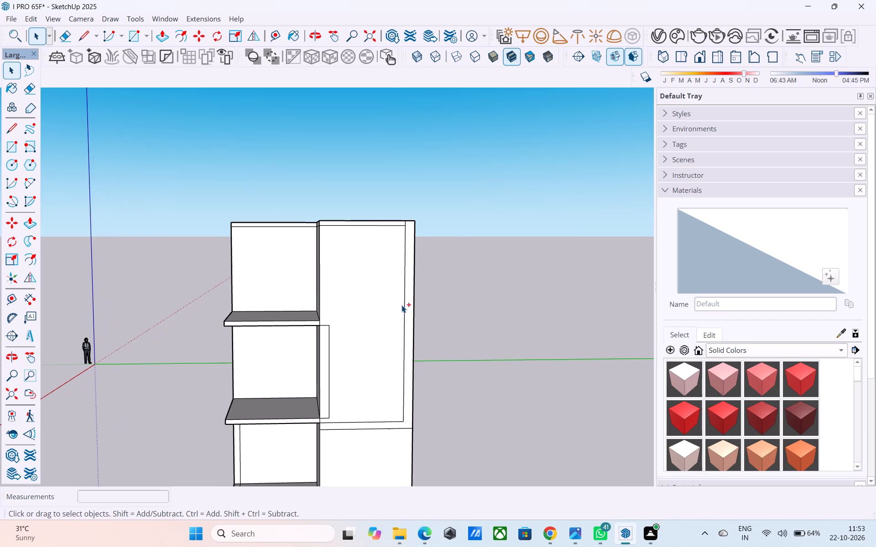
# Examine the front facade and side wall from above, below and the side, checking the frame lines.
pyautogui.scroll(-1, 396, 298)
pyautogui.moveTo(373, 280); pyautogui.dragTo(372, 292, button='middle')
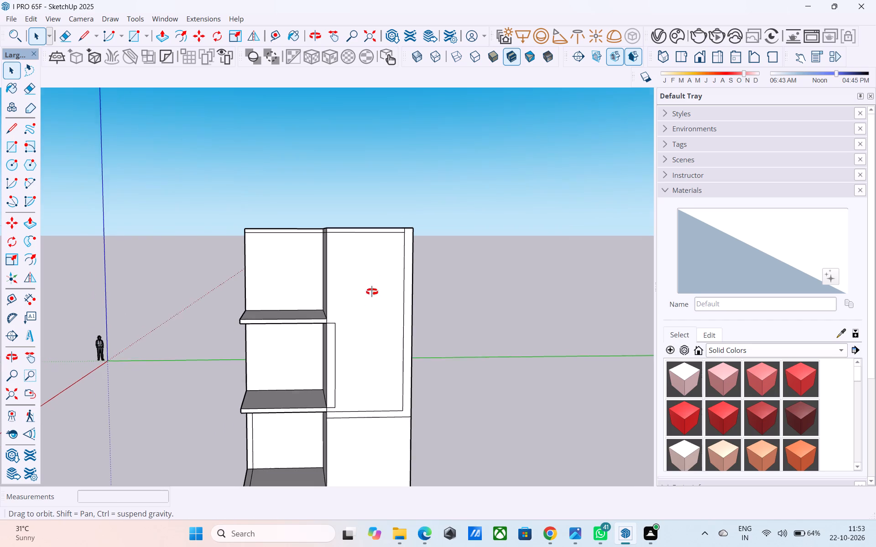
pyautogui.moveTo(372, 292); pyautogui.dragTo(367, 309, button='middle')
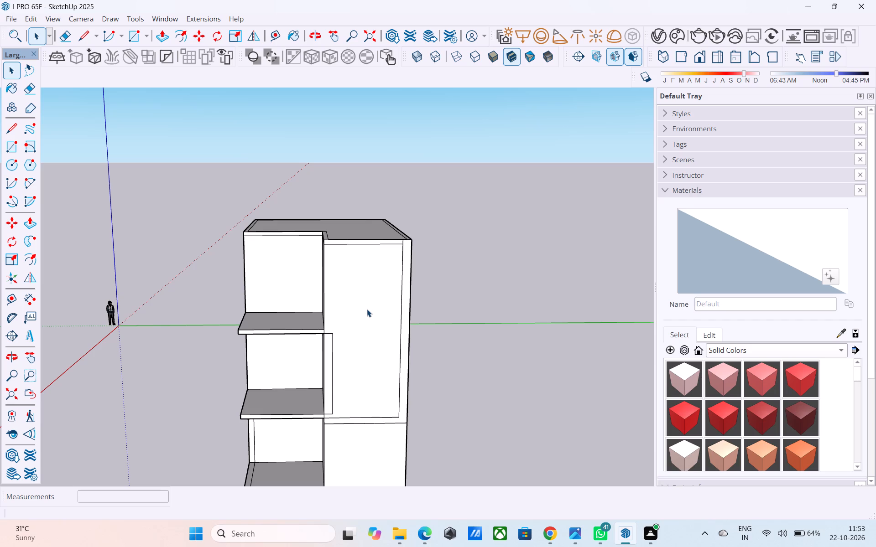
pyautogui.moveTo(367, 309); pyautogui.dragTo(371, 294, button='middle')
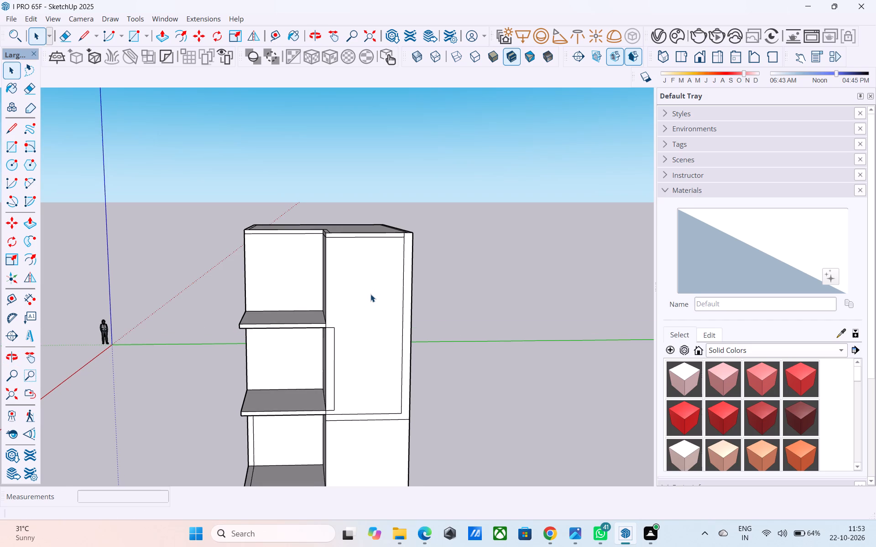
pyautogui.moveTo(370, 294); pyautogui.dragTo(372, 289, button='middle')
pyautogui.moveTo(372, 289); pyautogui.dragTo(350, 284, button='middle')
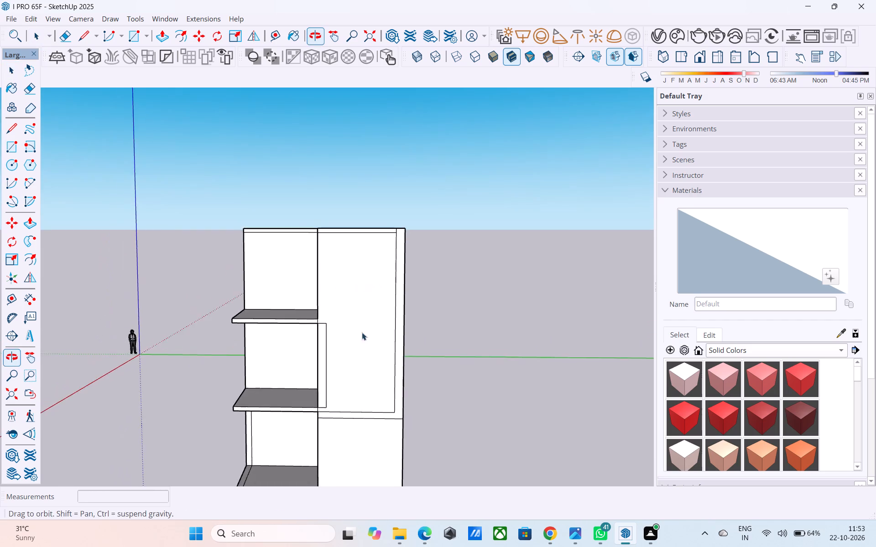
pyautogui.moveTo(357, 337); pyautogui.dragTo(318, 302, button='middle')
pyautogui.scroll(-2, 321, 294)
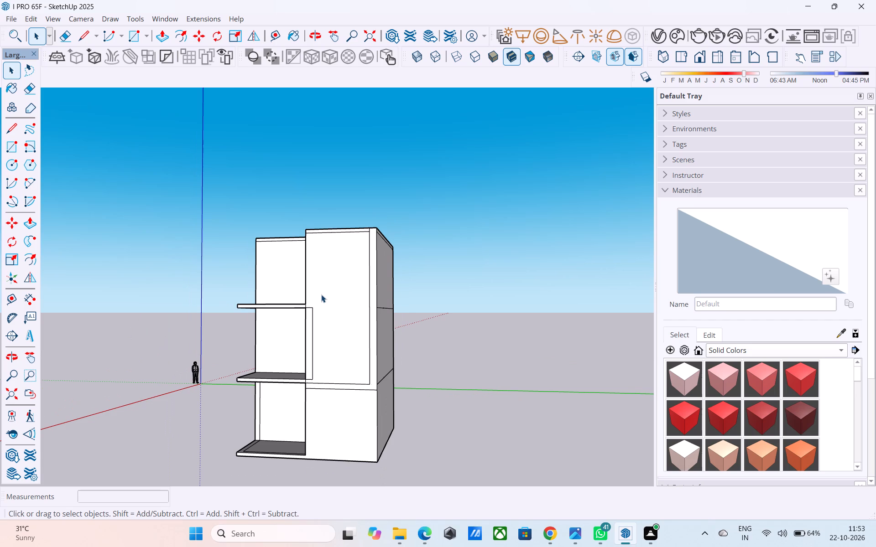
pyautogui.moveTo(321, 294); pyautogui.dragTo(374, 301, button='middle')
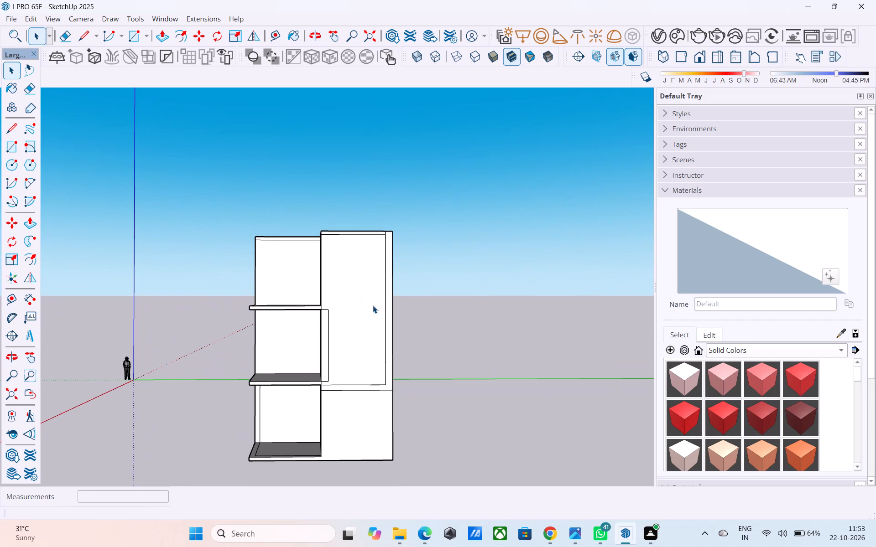
# Extend the inner vertical facade line 6" down to the frame's bottom line beside the middle slab.
pyautogui.moveTo(289, 394); pyautogui.dragTo(319, 388, button='middle')
pyautogui.scroll(4, 318, 388)
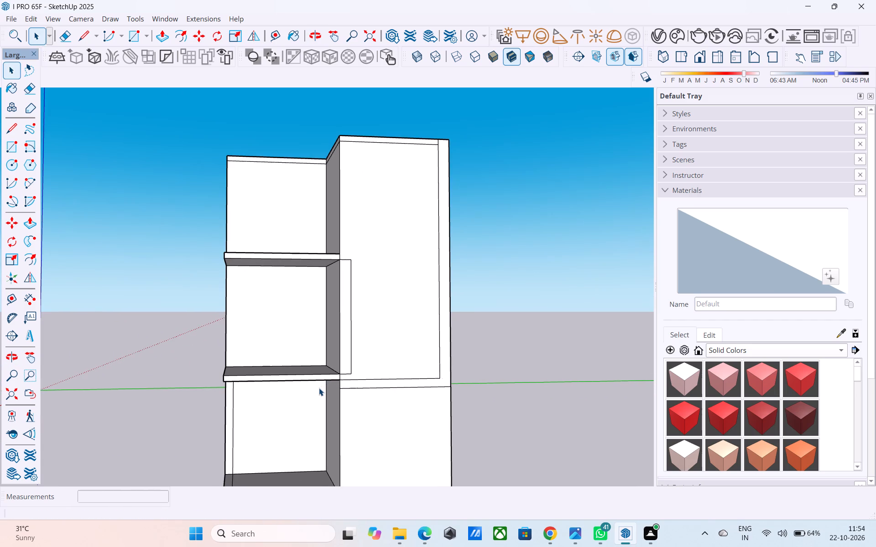
pyautogui.scroll(11, 359, 385)
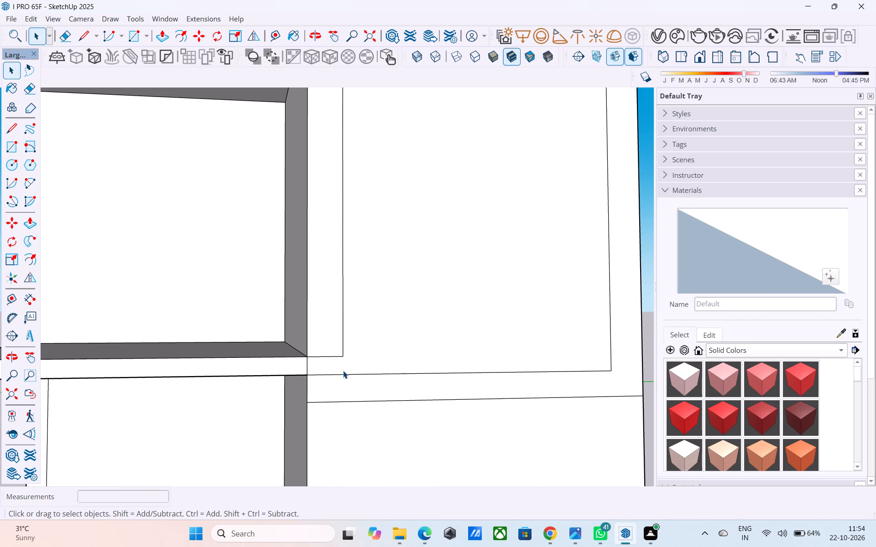
pyautogui.scroll(3, 343, 370)
pyautogui.press('l')
pyautogui.click(344, 350)
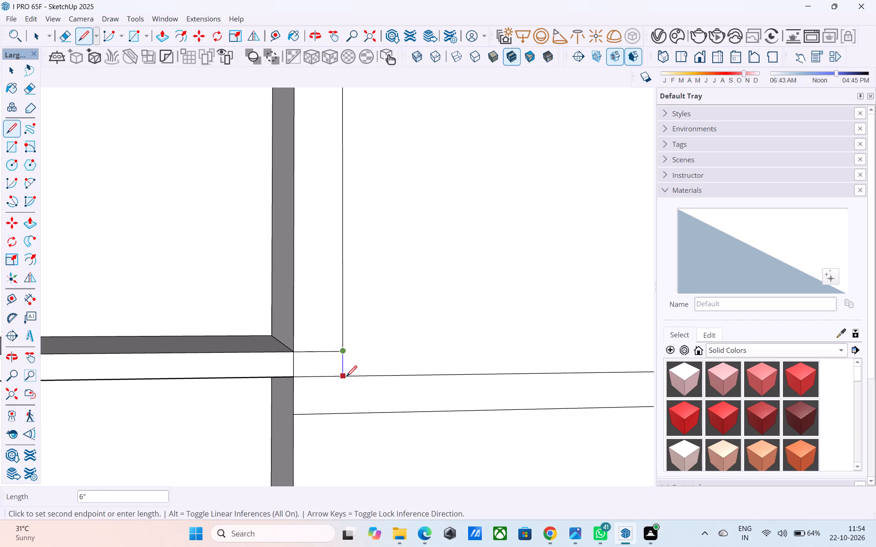
pyautogui.click(346, 377)
# Erase the short horizontal segment and the slab-end vertical segment at the middle slab, joining its front band to the facade strip.
pyautogui.press('e')
pyautogui.moveTo(325, 365); pyautogui.dragTo(324, 327)
pyautogui.moveTo(300, 361); pyautogui.dragTo(289, 362)
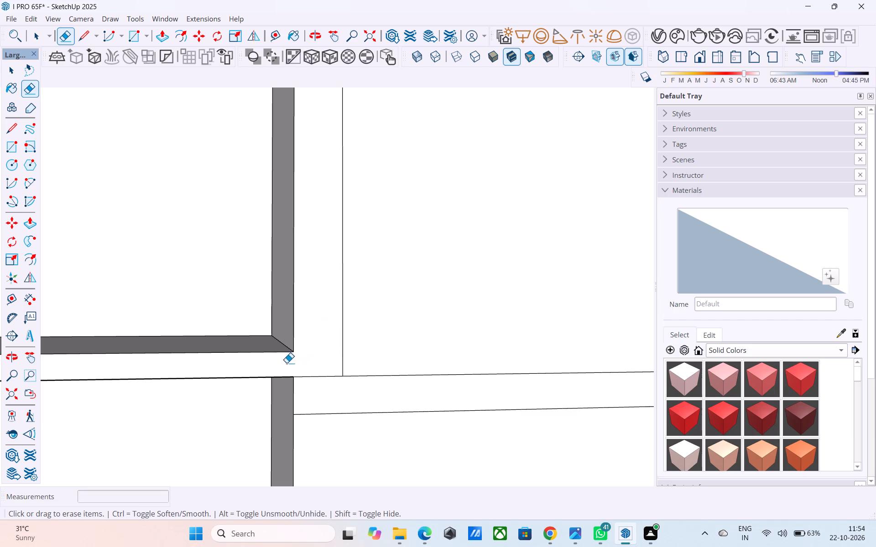
pyautogui.scroll(-7, 381, 351)
pyautogui.press('space')
pyautogui.scroll(-5, 392, 354)
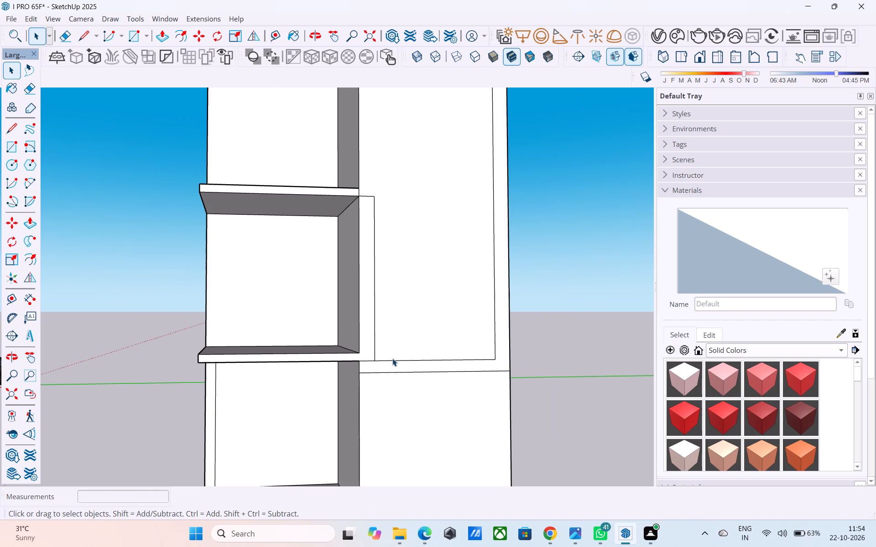
# Save the model.
pyautogui.middleClick(392, 358)
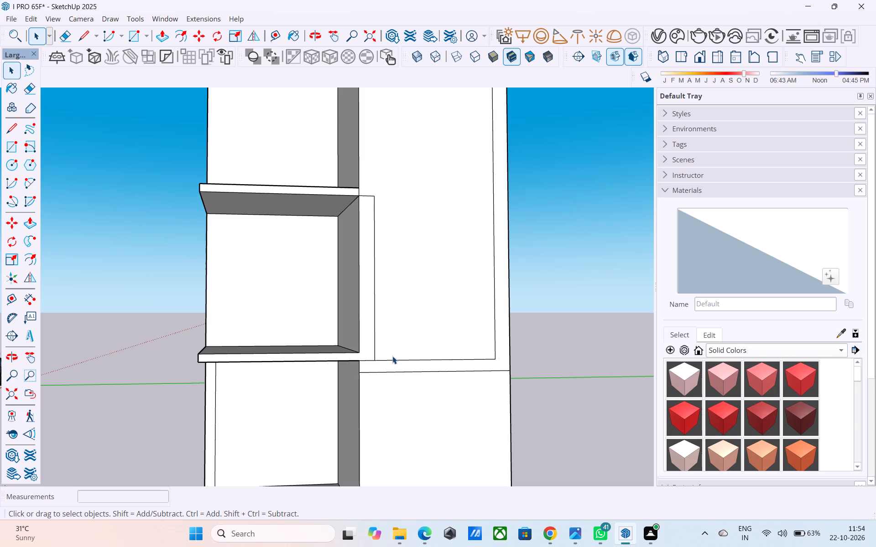
pyautogui.scroll(-1, 392, 355)
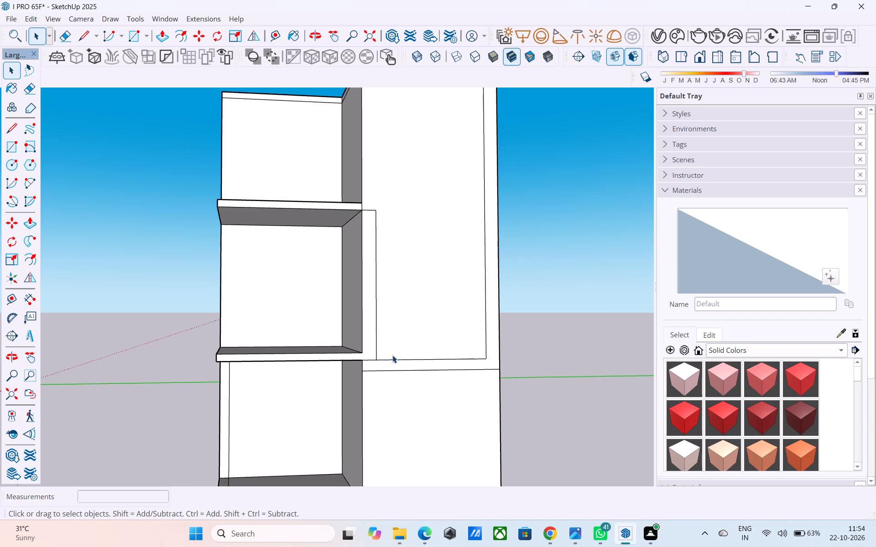
pyautogui.scroll(-4, 392, 355)
pyautogui.moveTo(392, 355); pyautogui.dragTo(387, 375, button='middle')
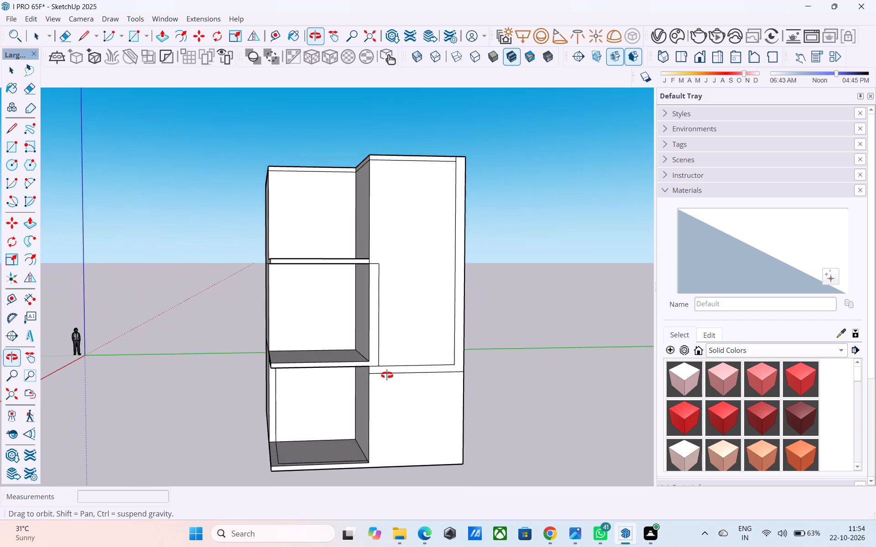
pyautogui.moveTo(387, 375); pyautogui.dragTo(381, 362, button='middle')
pyautogui.hotkey('ctrl', 's')
pyautogui.press('space')
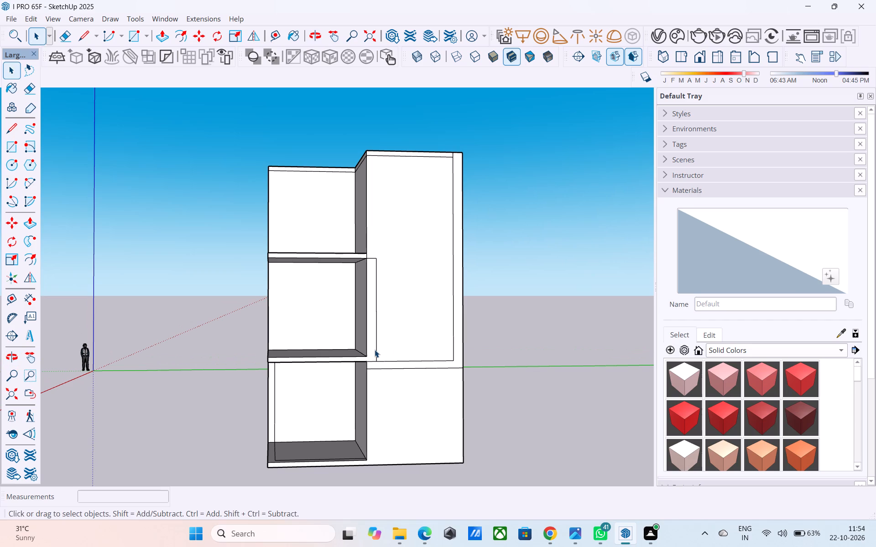
# Examine the whole building from the front and the open side, checking the slabs and facade strip.
pyautogui.press('space')
pyautogui.scroll(-2, 375, 349)
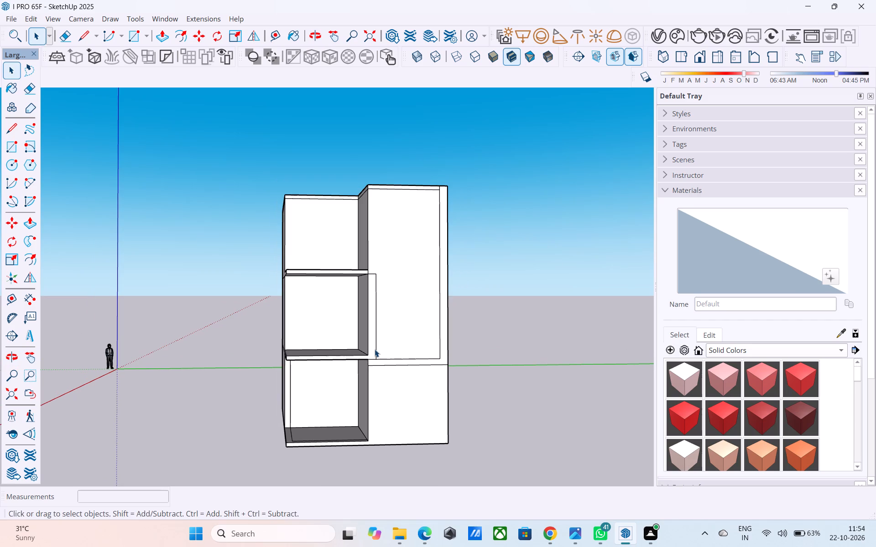
pyautogui.moveTo(363, 298); pyautogui.dragTo(370, 335, button='middle')
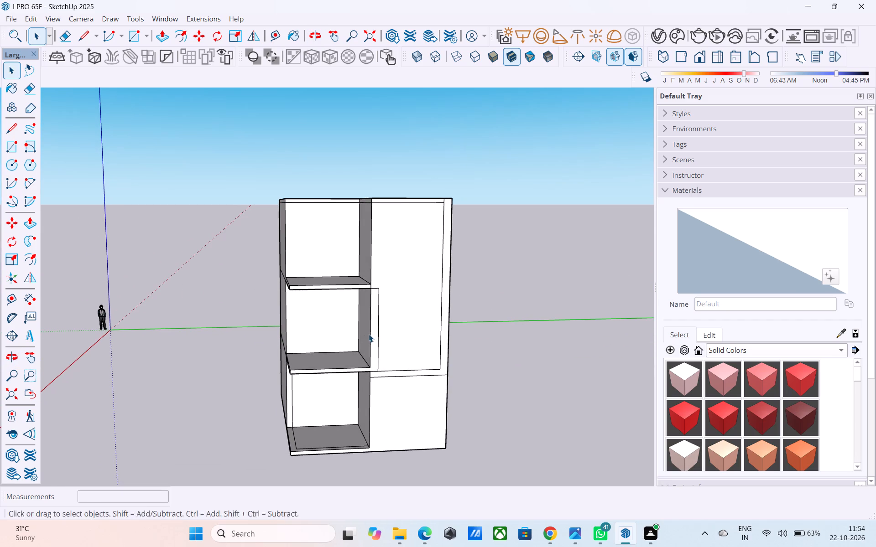
pyautogui.moveTo(369, 334); pyautogui.dragTo(400, 326, button='middle')
pyautogui.moveTo(399, 325); pyautogui.dragTo(391, 322, button='middle')
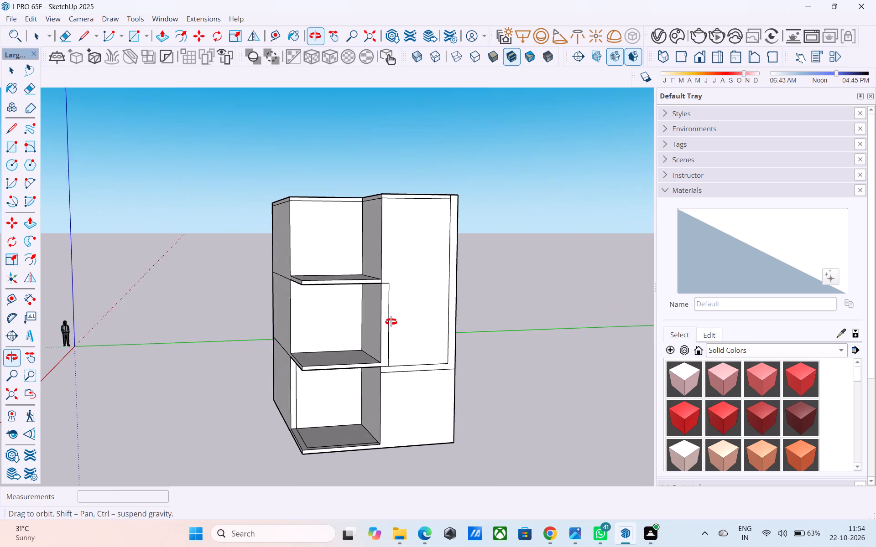
pyautogui.moveTo(391, 322); pyautogui.dragTo(388, 320, button='middle')
pyautogui.scroll(-1, 390, 319)
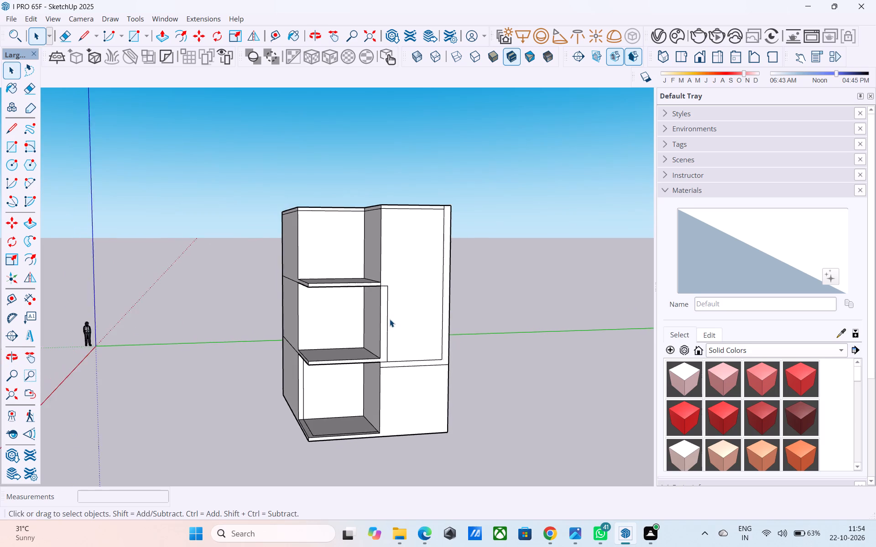
pyautogui.scroll(-4, 390, 319)
pyautogui.moveTo(390, 319); pyautogui.dragTo(351, 336, button='middle')
# Copy the middle slab's outer side edge 6" inward across its top face to mark a wall strip.
pyautogui.scroll(5, 332, 360)
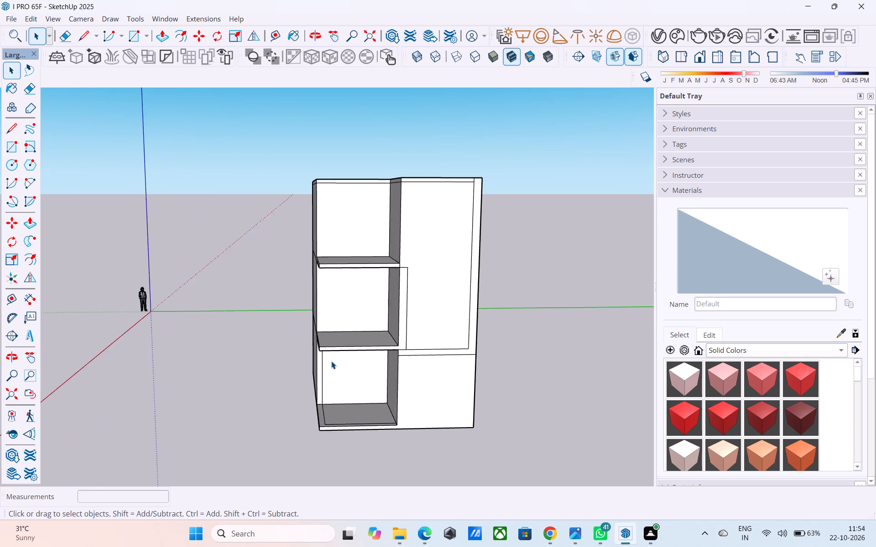
pyautogui.scroll(8, 331, 361)
pyautogui.moveTo(331, 361); pyautogui.dragTo(351, 386, button='middle')
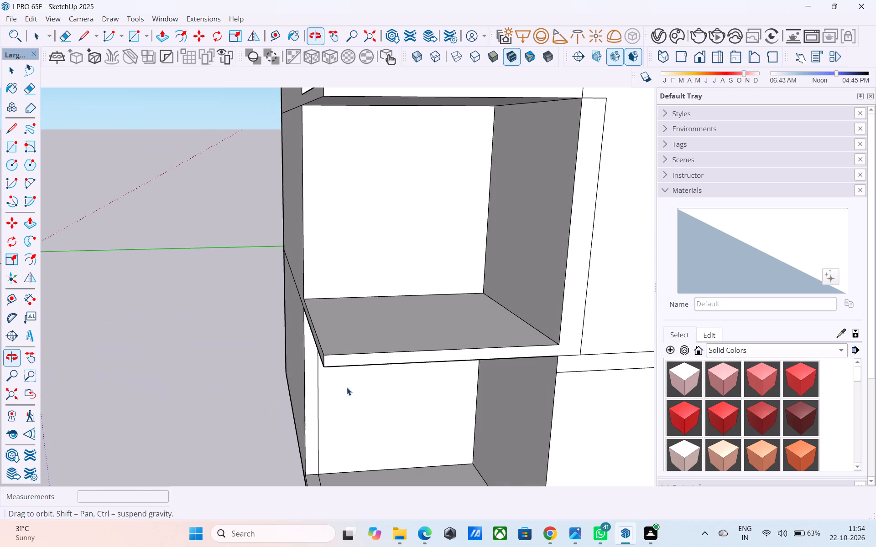
pyautogui.moveTo(328, 328); pyautogui.dragTo(326, 352, button='middle')
pyautogui.scroll(3, 322, 362)
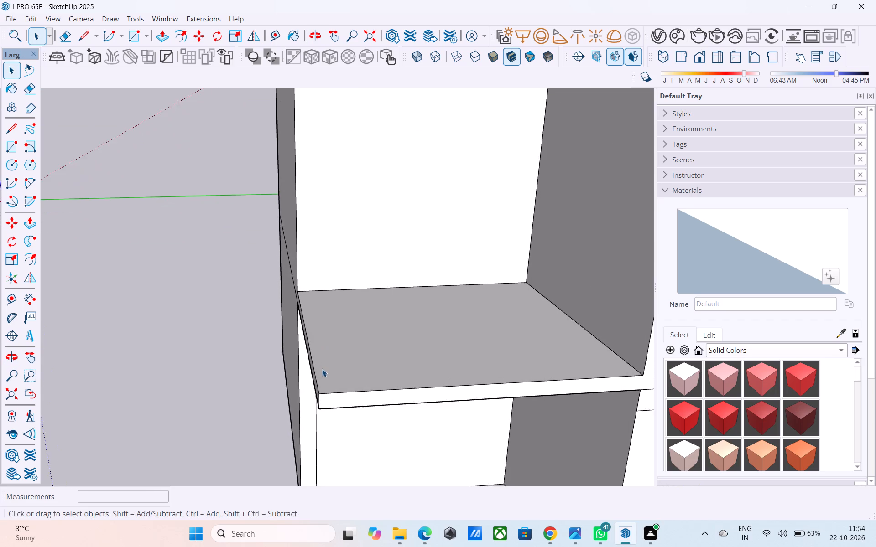
pyautogui.scroll(2, 320, 369)
pyautogui.moveTo(320, 369); pyautogui.dragTo(362, 339, button='middle')
pyautogui.scroll(-3, 308, 325)
pyautogui.scroll(3, 348, 342)
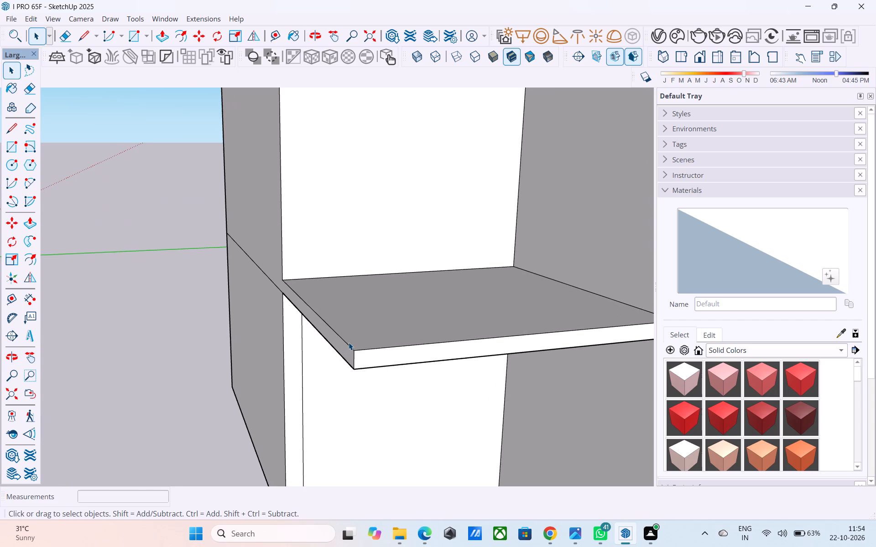
pyautogui.click(349, 345)
pyautogui.press('m')
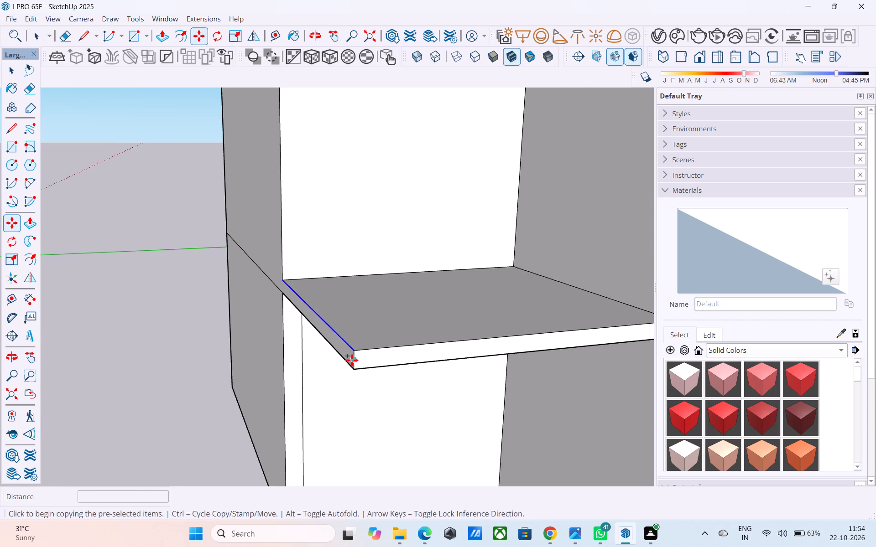
pyautogui.click(354, 351)
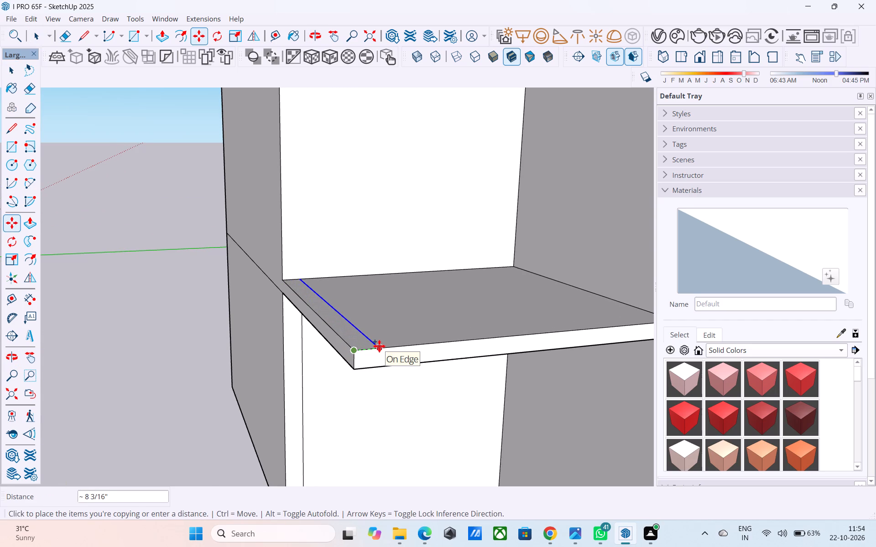
pyautogui.write('6"')
pyautogui.press('Return')
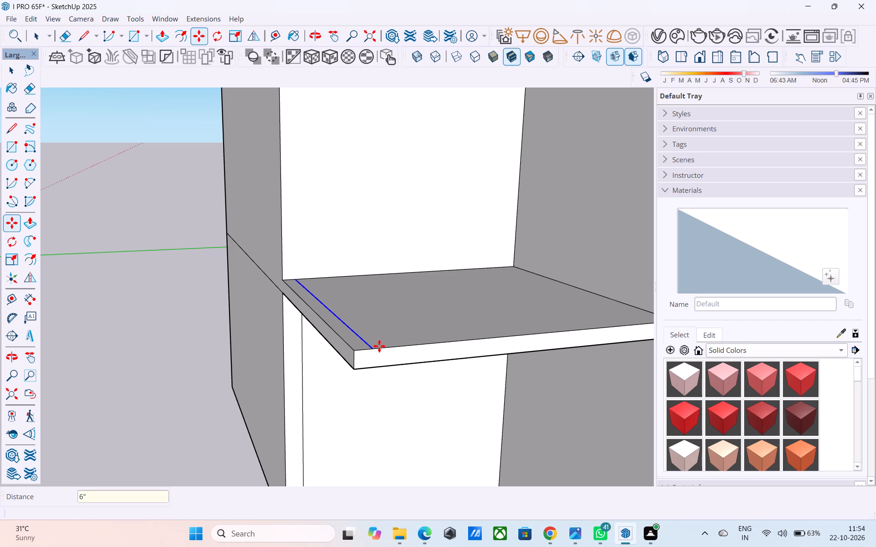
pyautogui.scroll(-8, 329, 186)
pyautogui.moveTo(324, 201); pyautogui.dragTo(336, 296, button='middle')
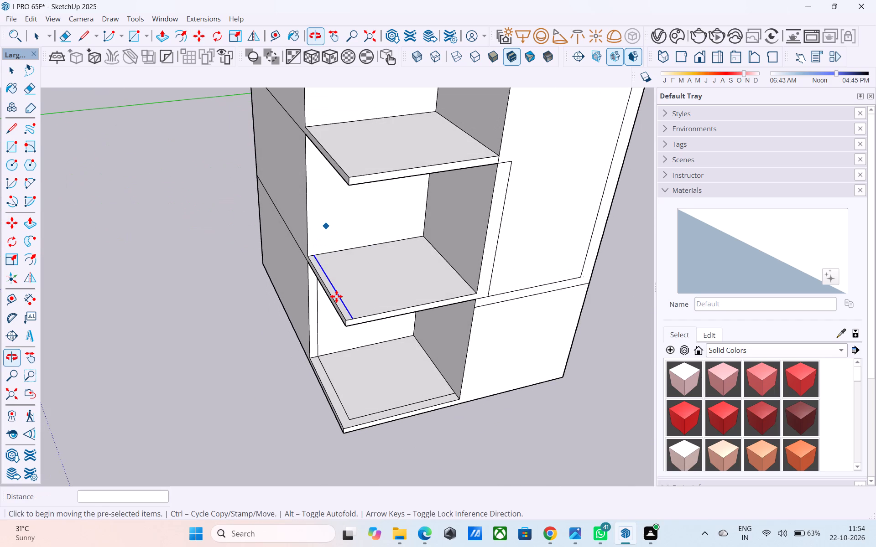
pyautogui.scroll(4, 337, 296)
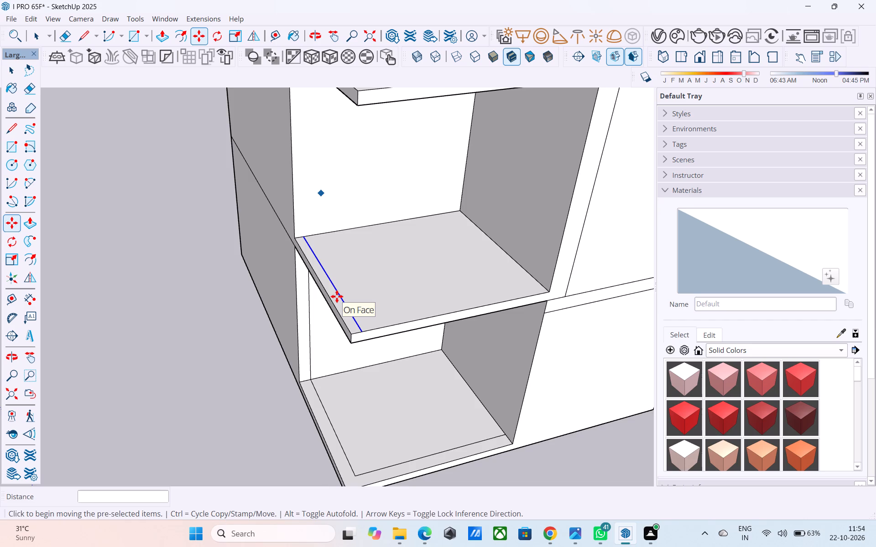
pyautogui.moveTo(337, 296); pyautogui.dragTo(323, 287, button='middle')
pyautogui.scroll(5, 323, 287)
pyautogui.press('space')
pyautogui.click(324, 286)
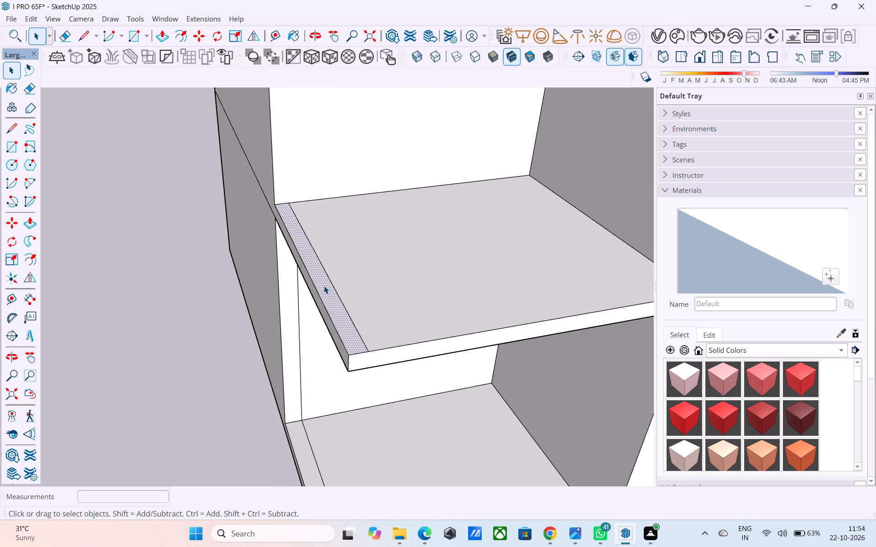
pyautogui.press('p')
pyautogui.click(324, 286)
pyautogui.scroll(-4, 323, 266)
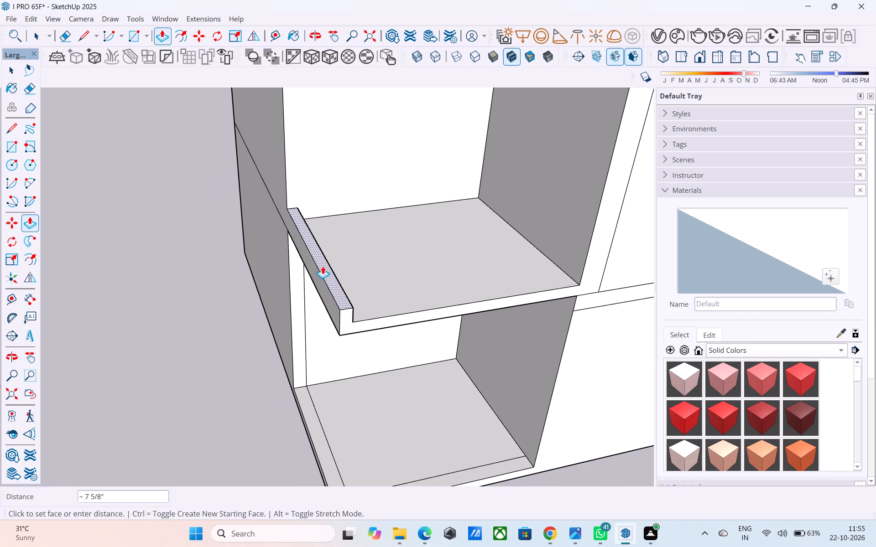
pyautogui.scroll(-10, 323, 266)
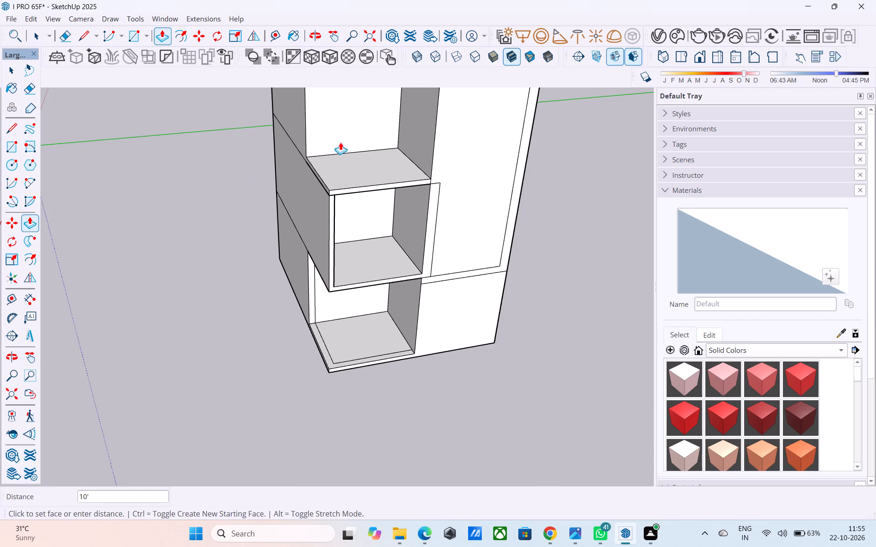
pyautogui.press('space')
# Copy the upper slab's outer side edge 6" inward across its top face to mark a wall strip.
pyautogui.keyDown('shift'); pyautogui.moveTo(332, 171); pyautogui.dragTo(335, 240, button='middle'); pyautogui.keyUp('shift')
pyautogui.scroll(13, 334, 244)
pyautogui.click(347, 281)
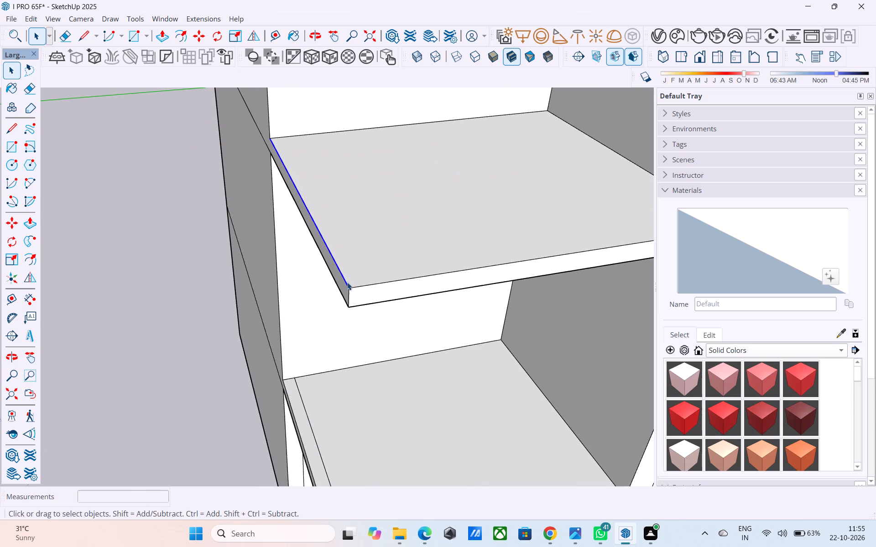
pyautogui.press('m')
pyautogui.click(348, 289)
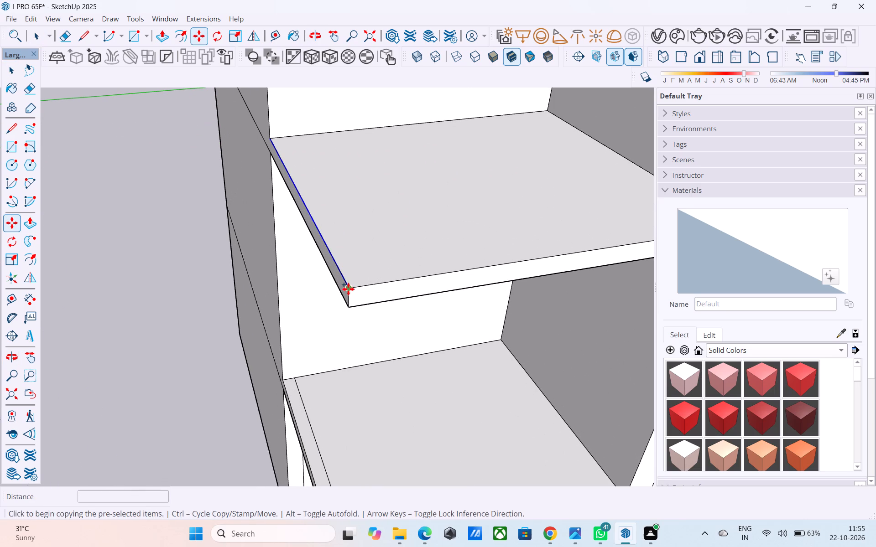
pyautogui.click(370, 284)
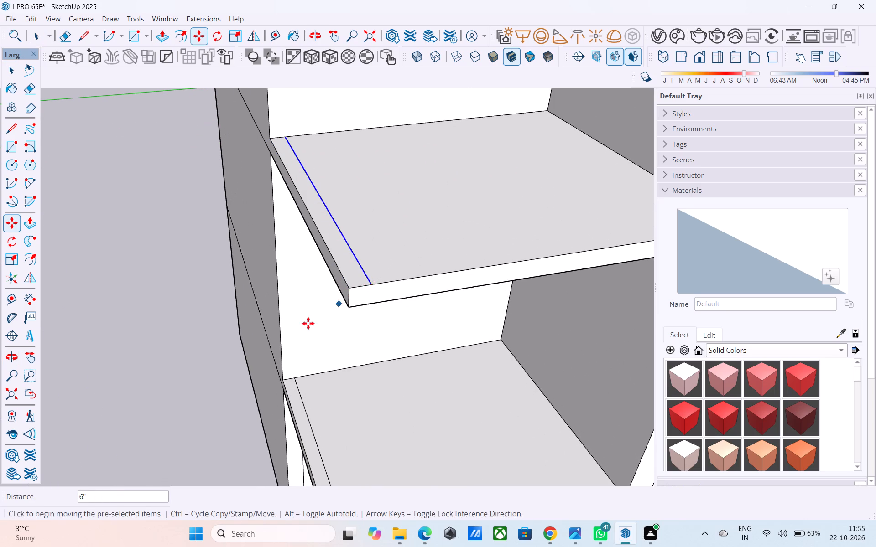
# Push/Pull the upper slab's 6" edge strip up 10', plus another 6" to reach the roof's top level.
pyautogui.scroll(-11, 302, 331)
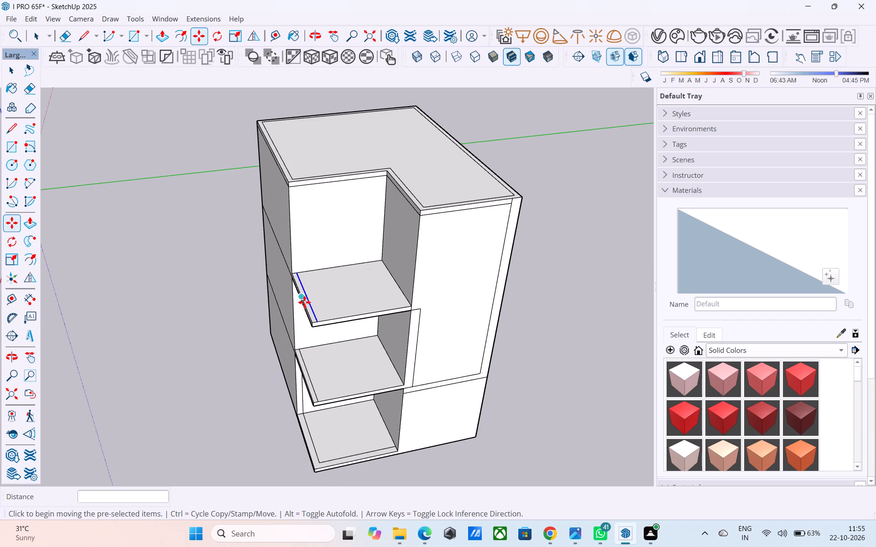
pyautogui.scroll(3, 304, 299)
pyautogui.press('space')
pyautogui.click(305, 299)
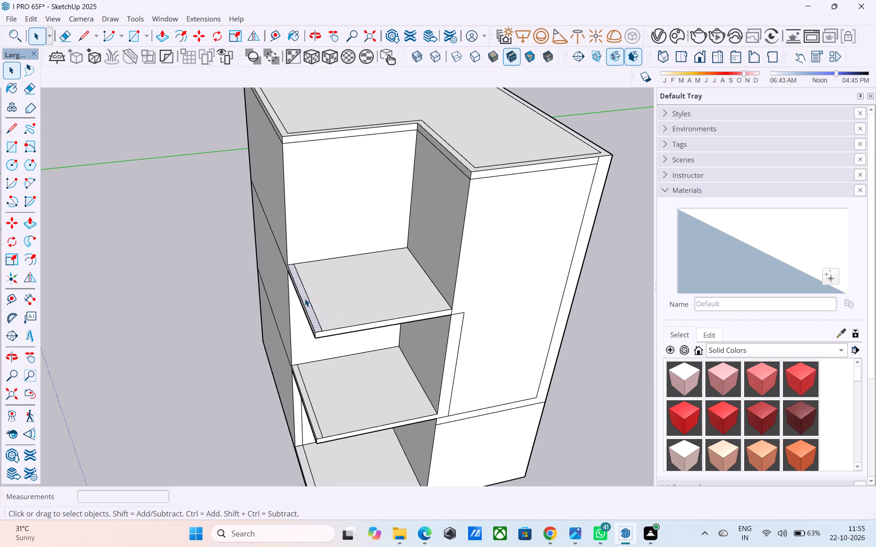
pyautogui.press('p')
pyautogui.click(305, 299)
pyautogui.click(310, 138)
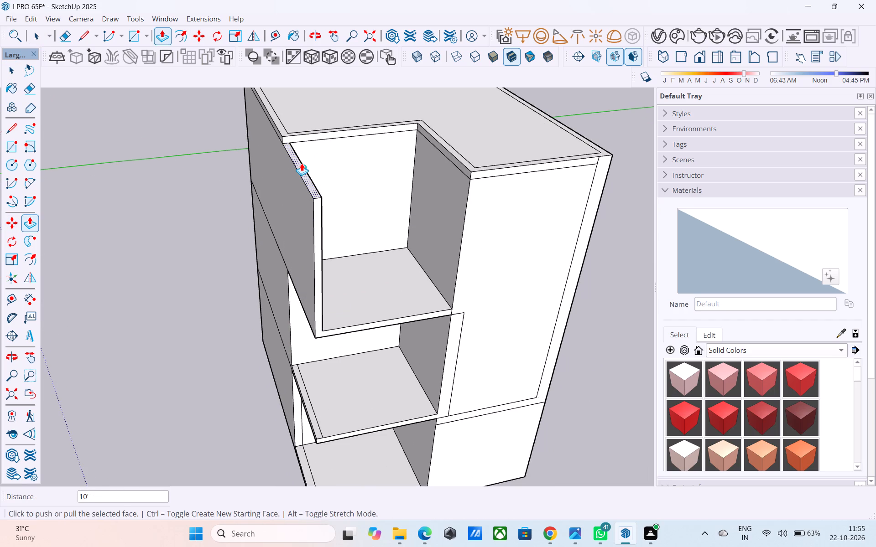
pyautogui.click(302, 163)
pyautogui.click(349, 124)
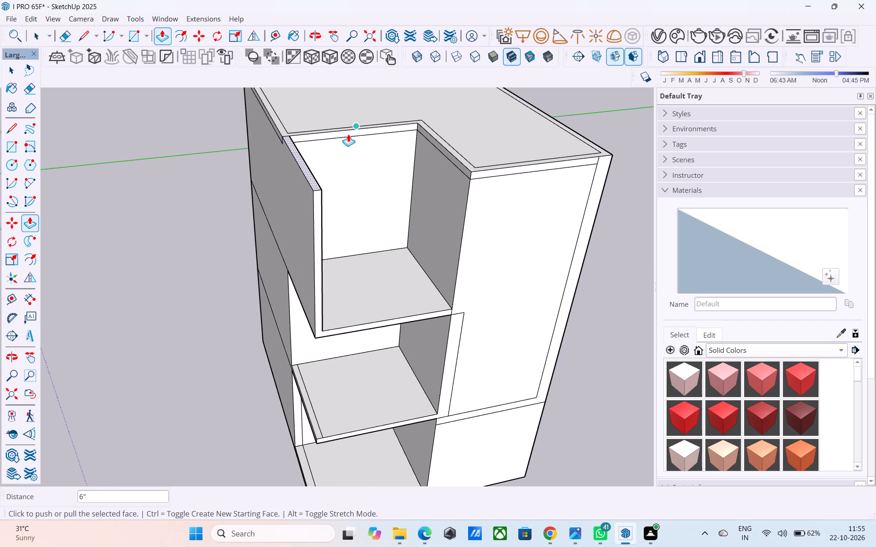
pyautogui.press('space')
# Push/Pull the middle slab's 6" edge strip up 10' to meet the upper slab's underside.
pyautogui.scroll(-4, 328, 232)
pyautogui.scroll(8, 309, 349)
pyautogui.click(302, 353)
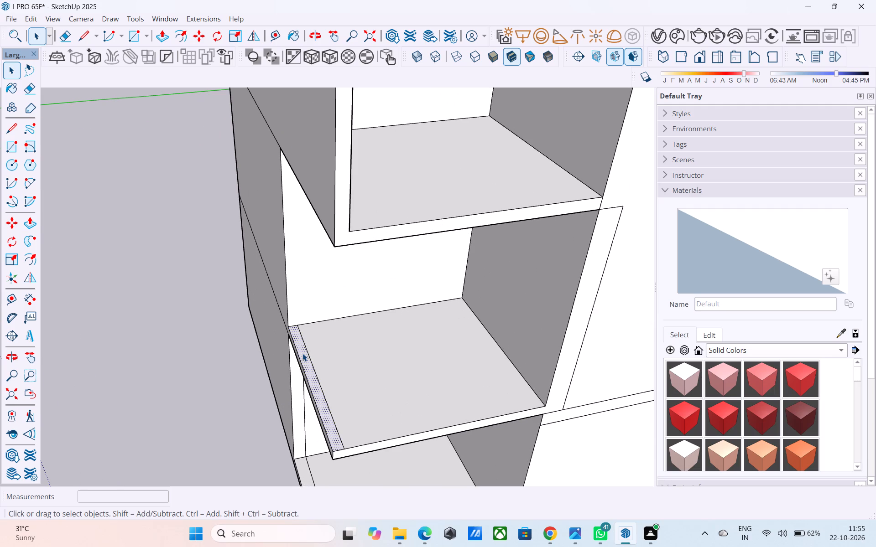
pyautogui.press('p')
pyautogui.click(302, 353)
pyautogui.click(311, 165)
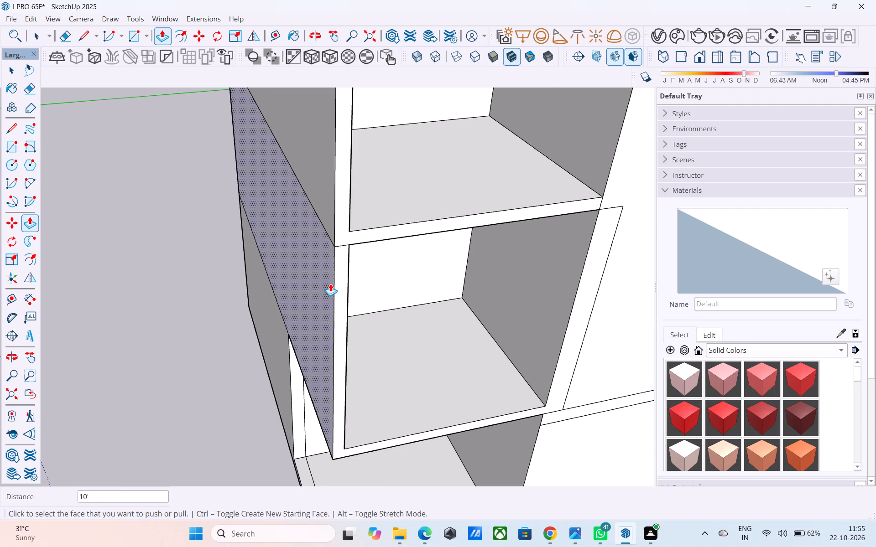
# Examine the new side walls on the upper two storeys from the front and the open side.
pyautogui.scroll(1, 330, 294)
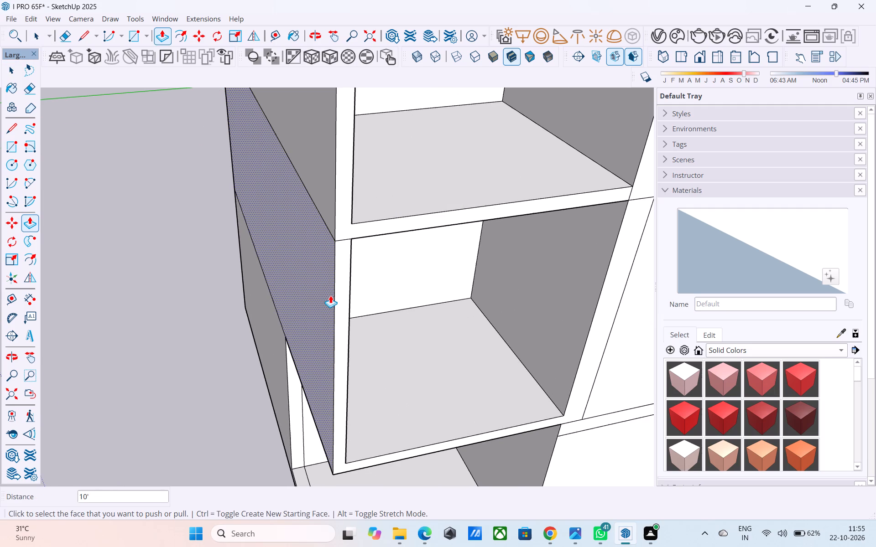
pyautogui.scroll(-5, 336, 325)
pyautogui.moveTo(335, 326); pyautogui.dragTo(300, 232, button='middle')
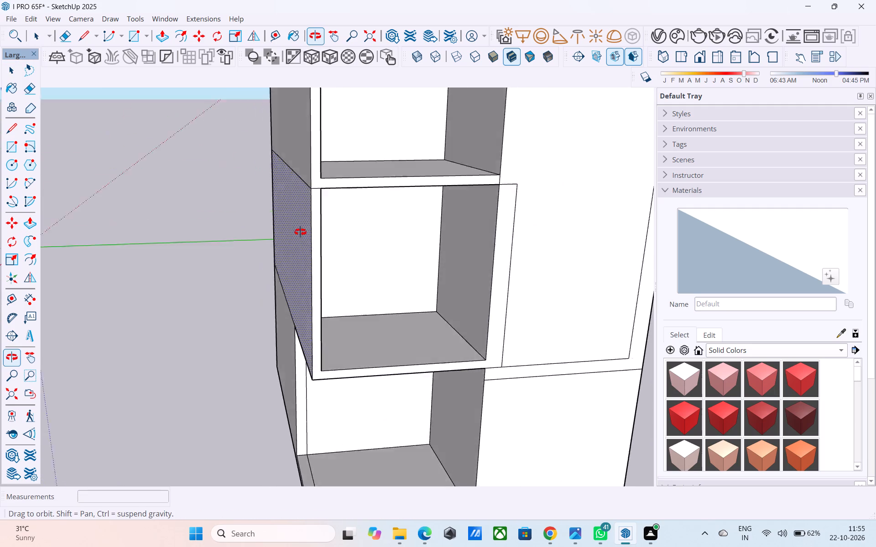
pyautogui.moveTo(300, 232); pyautogui.dragTo(295, 223, button='middle')
pyautogui.moveTo(294, 224); pyautogui.dragTo(265, 303, button='middle')
pyautogui.scroll(-4, 266, 307)
pyautogui.moveTo(266, 317); pyautogui.dragTo(270, 252, button='middle')
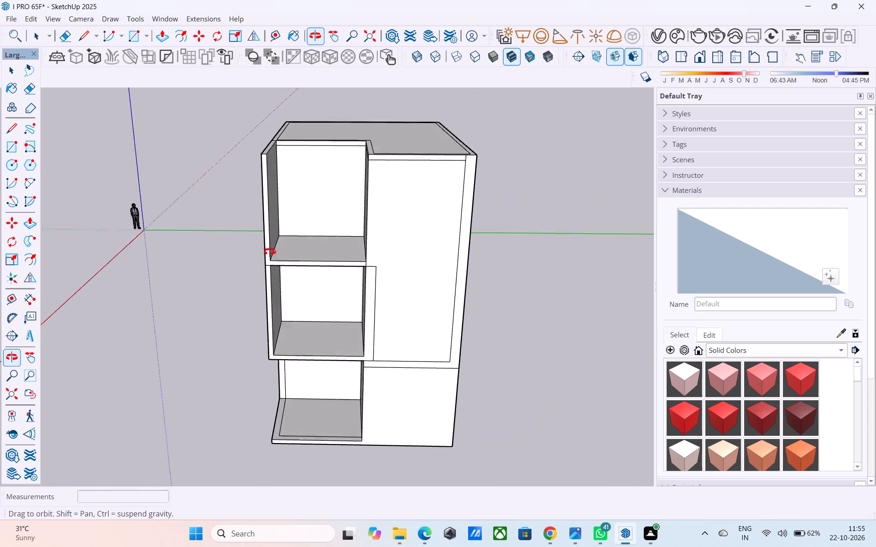
pyautogui.moveTo(270, 252); pyautogui.dragTo(275, 244, button='middle')
pyautogui.moveTo(275, 244); pyautogui.dragTo(282, 305, button='middle')
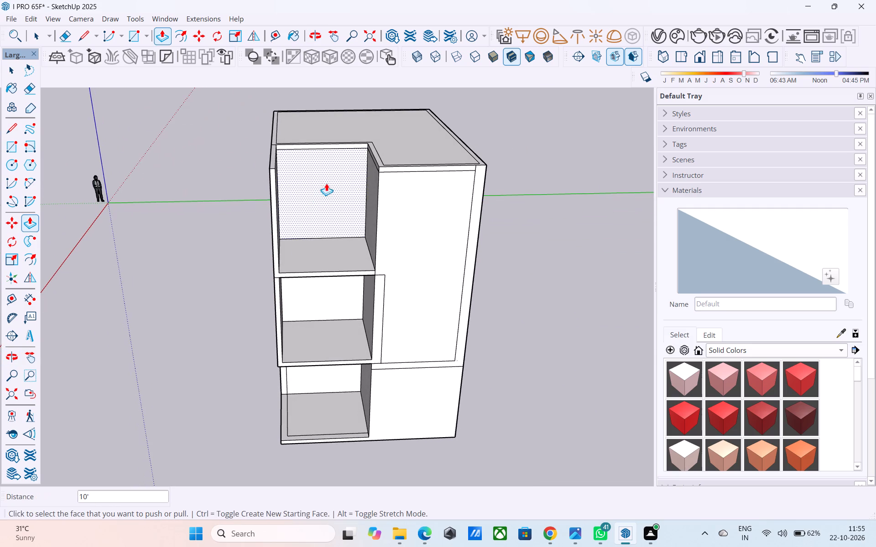
# Push/Pull the roof's edge band over the recessed top-floor corner outward about 8' 8 13/16", flush with the front facade.
pyautogui.scroll(4, 344, 159)
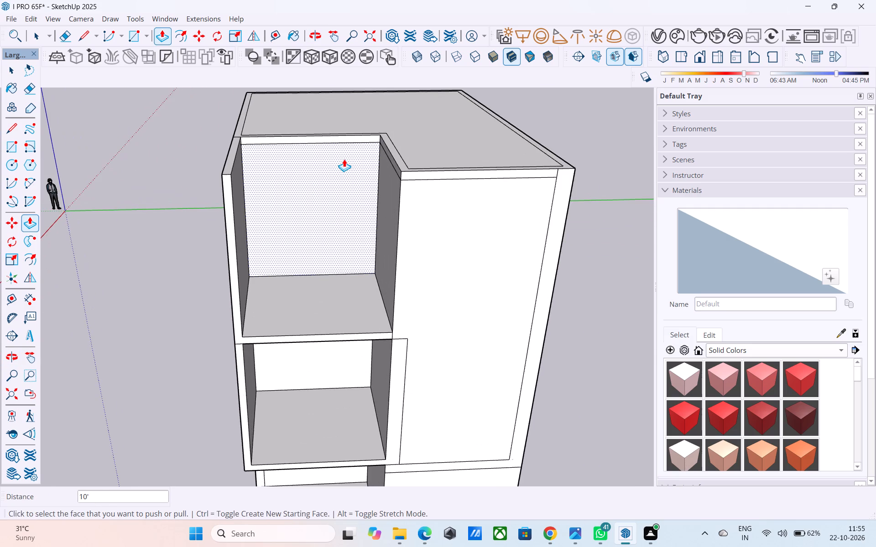
pyautogui.moveTo(344, 159); pyautogui.dragTo(327, 153, button='middle')
pyautogui.scroll(5, 285, 146)
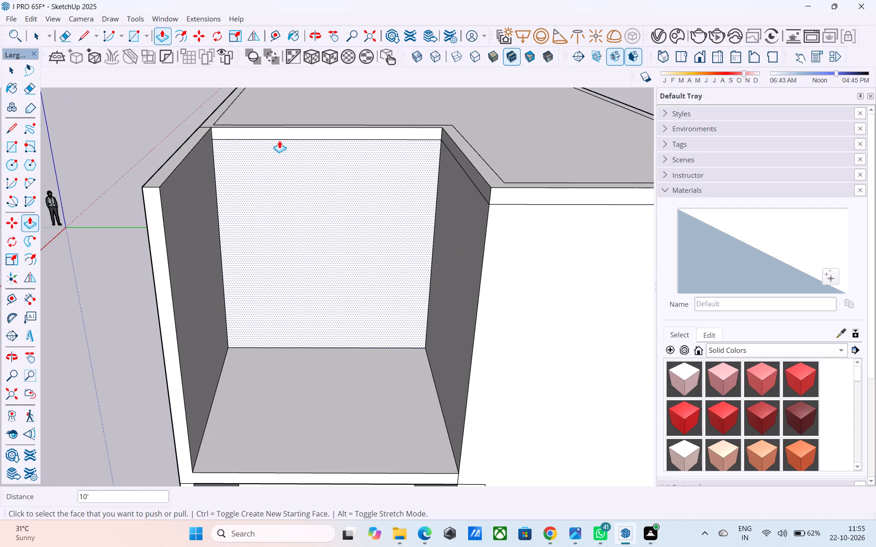
pyautogui.press('space')
pyautogui.click(287, 134)
pyautogui.press('p')
pyautogui.click(287, 134)
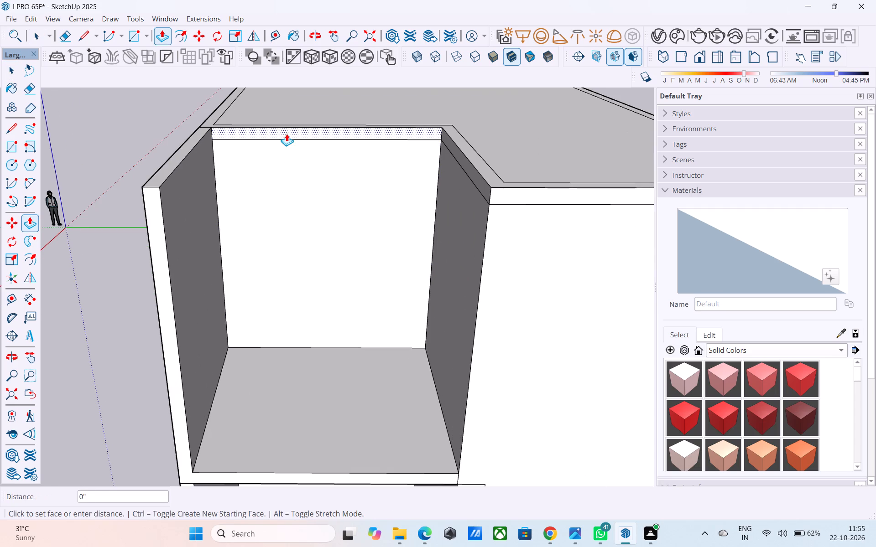
pyautogui.click(523, 201)
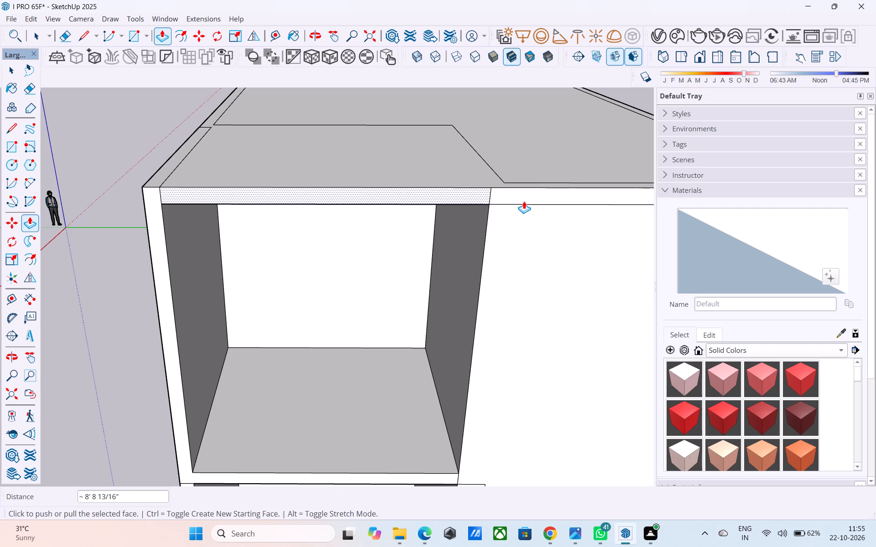
# Save the model.
pyautogui.scroll(-5, 500, 190)
pyautogui.moveTo(471, 250); pyautogui.dragTo(496, 152, button='middle')
pyautogui.scroll(-4, 338, 399)
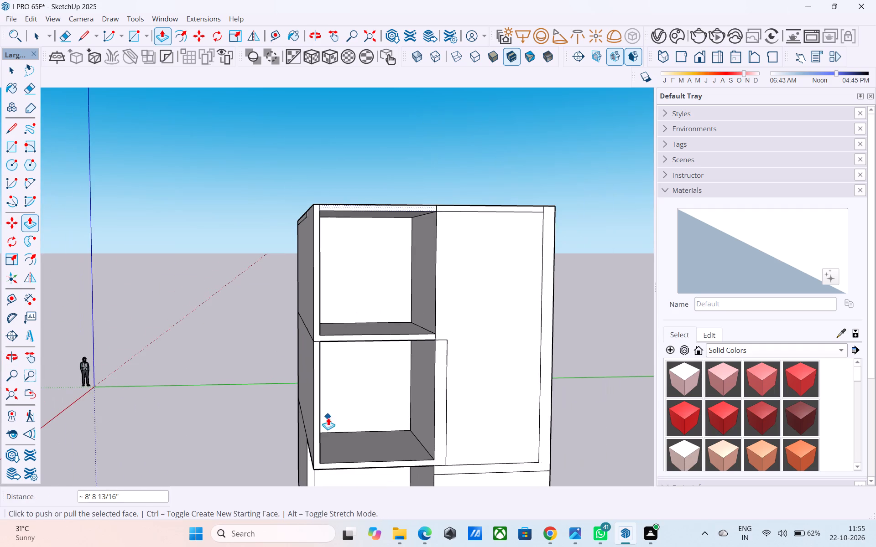
pyautogui.moveTo(450, 209); pyautogui.dragTo(568, 367, button='middle')
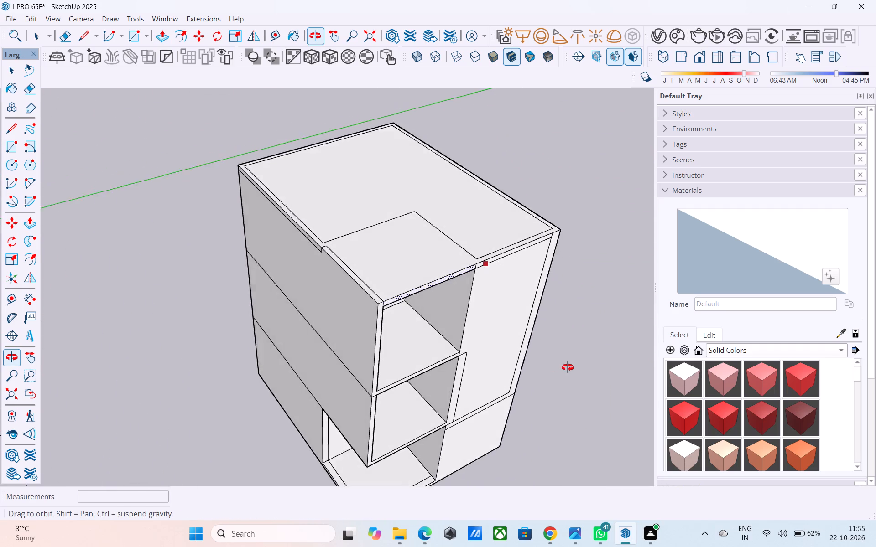
pyautogui.moveTo(568, 367); pyautogui.dragTo(413, 213, button='middle')
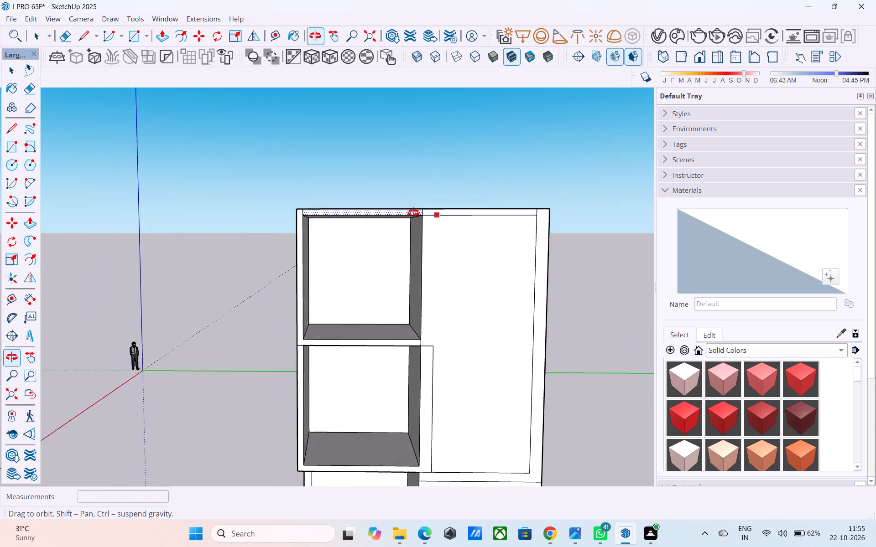
pyautogui.moveTo(413, 213); pyautogui.dragTo(413, 268, button='middle')
pyautogui.hotkey('ctrl', 's')
pyautogui.press('space')
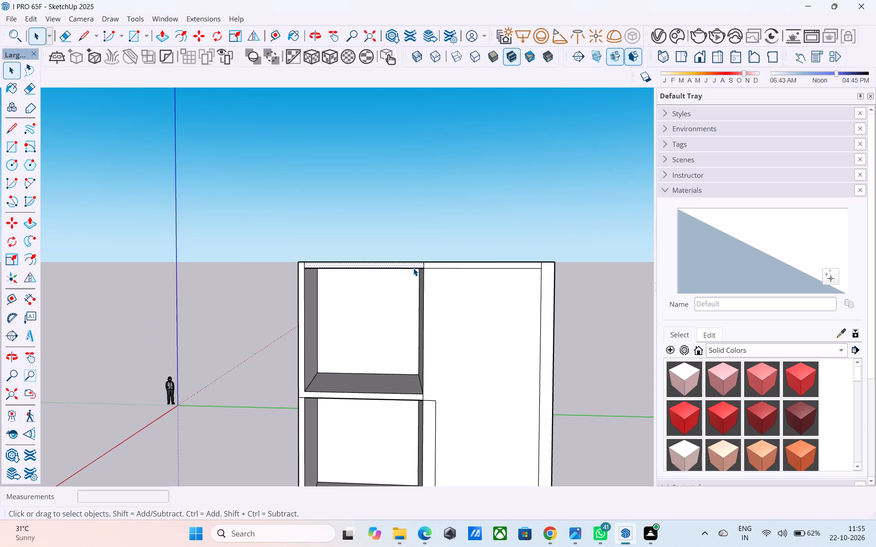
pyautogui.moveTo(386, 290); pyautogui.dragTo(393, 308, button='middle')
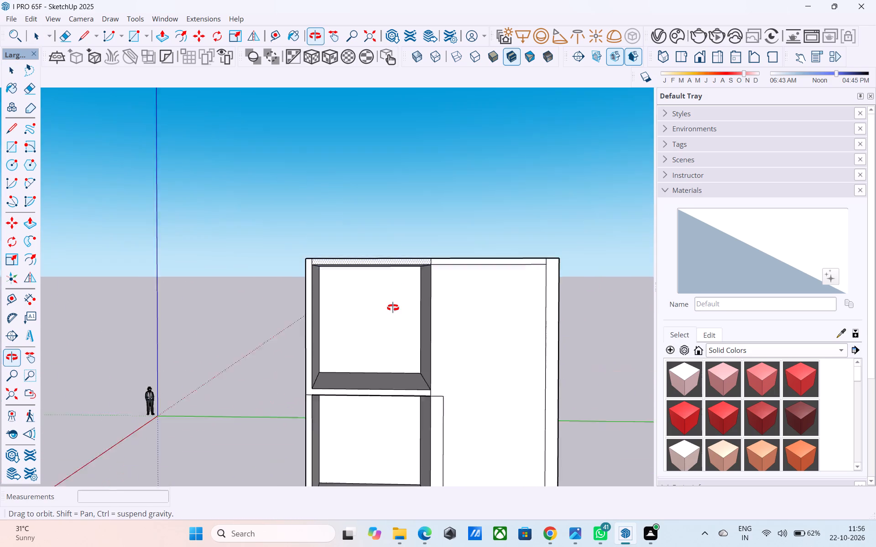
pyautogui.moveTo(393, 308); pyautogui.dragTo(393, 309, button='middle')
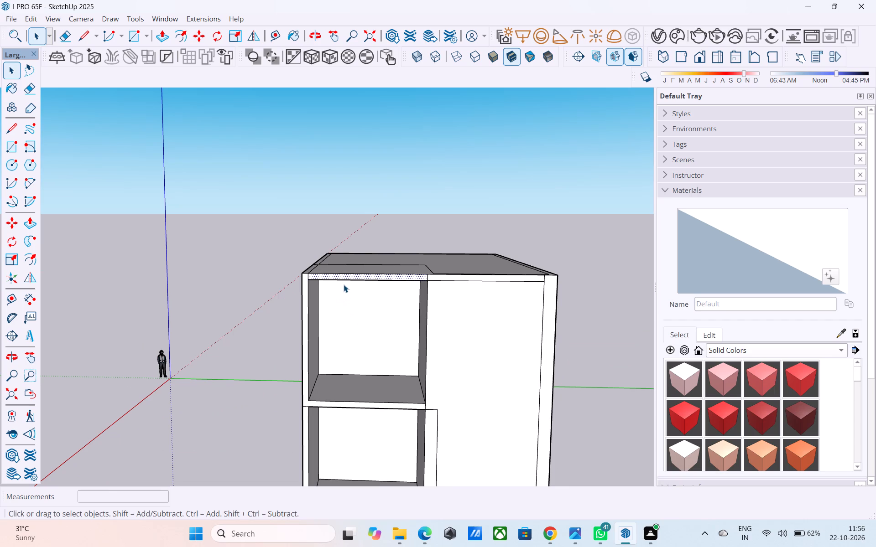
# Copy the two-segment front edge of the roof inward about 6 7/8", onto the end of the recessed corner's outline.
pyautogui.moveTo(344, 284); pyautogui.dragTo(323, 382, button='middle')
pyautogui.scroll(5, 323, 382)
pyautogui.scroll(-6, 341, 322)
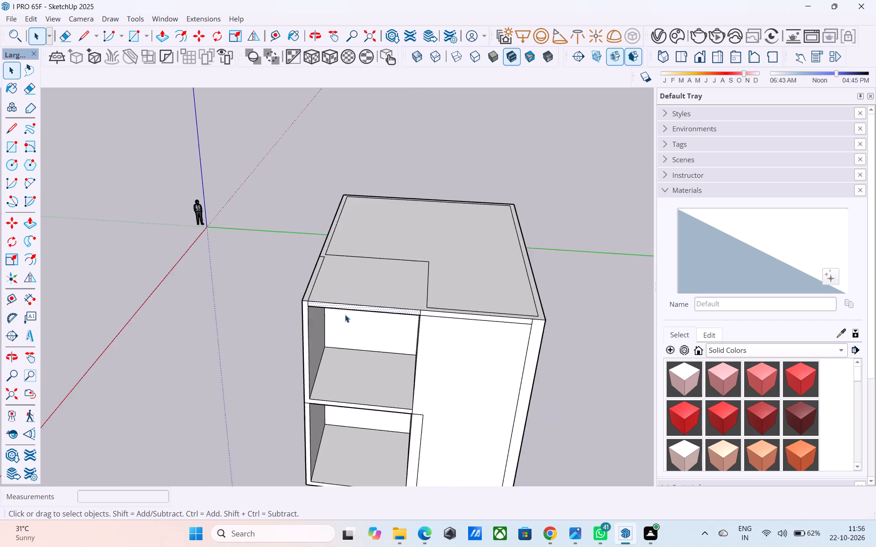
pyautogui.moveTo(345, 315); pyautogui.dragTo(312, 450, button='middle')
pyautogui.moveTo(319, 334); pyautogui.dragTo(315, 288, button='middle')
pyautogui.scroll(5, 363, 427)
pyautogui.click(420, 303)
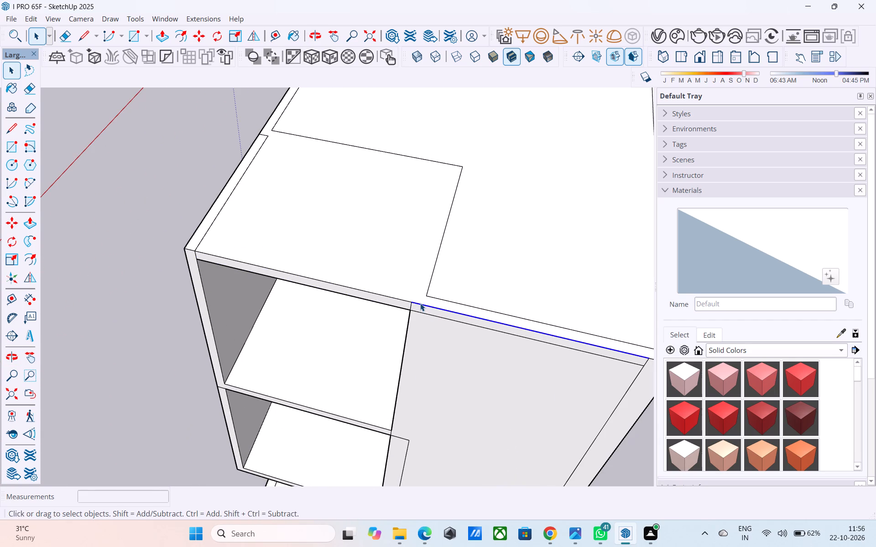
pyautogui.keyDown('shift'); pyautogui.click(395, 298); pyautogui.keyUp('shift')
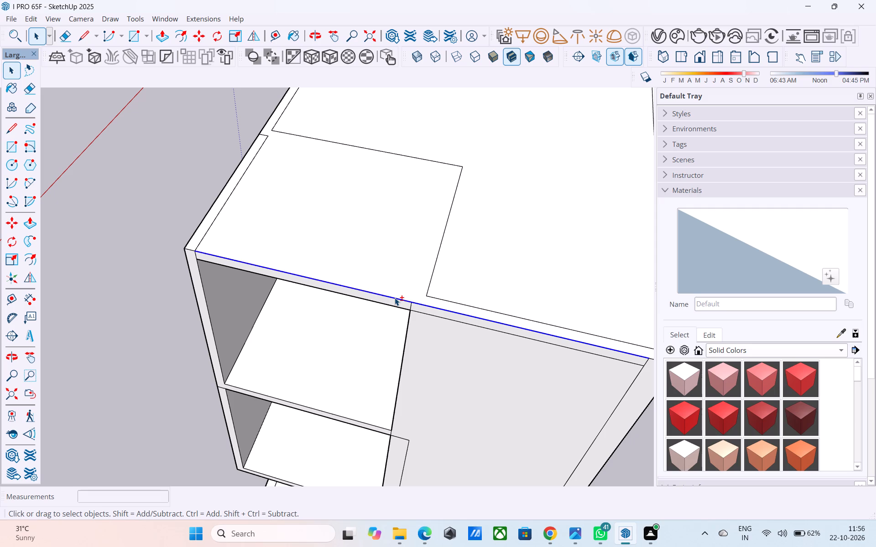
pyautogui.press('m')
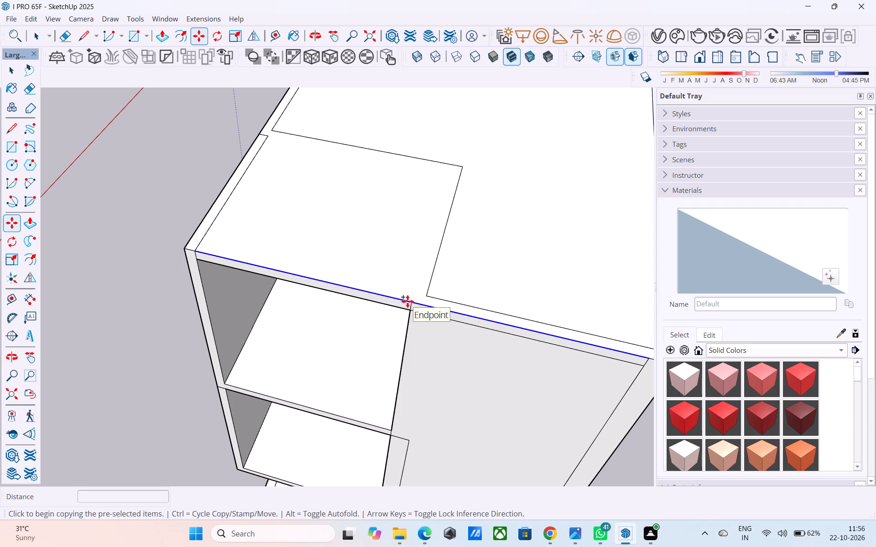
pyautogui.click(431, 306)
pyautogui.click(433, 297)
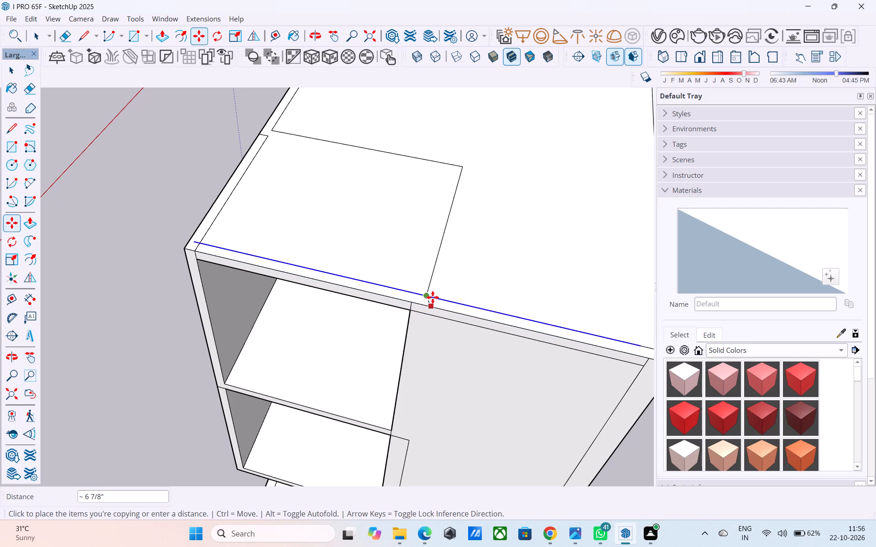
pyautogui.scroll(-2, 430, 297)
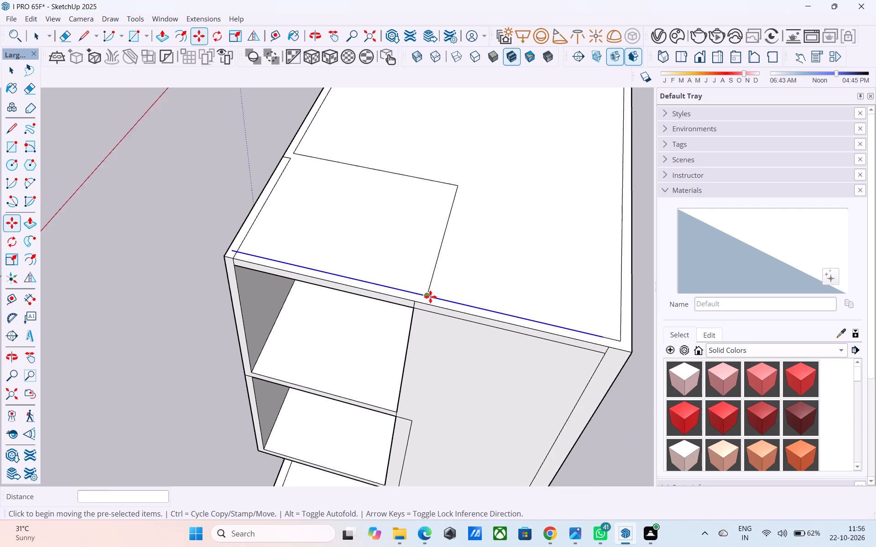
pyautogui.scroll(-2, 430, 297)
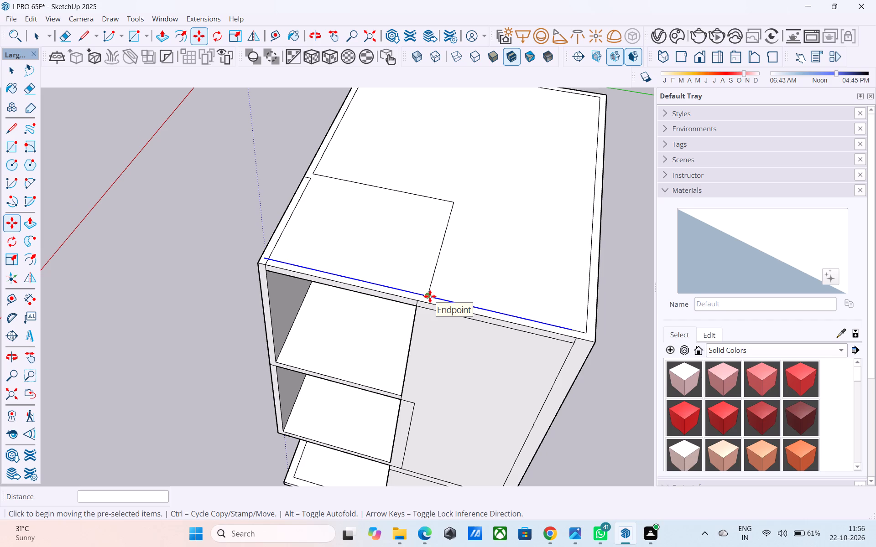
# Erase the copied line's overhang past the side inset line and that side line's short stub at the front corner.
pyautogui.press('e')
pyautogui.scroll(3, 420, 300)
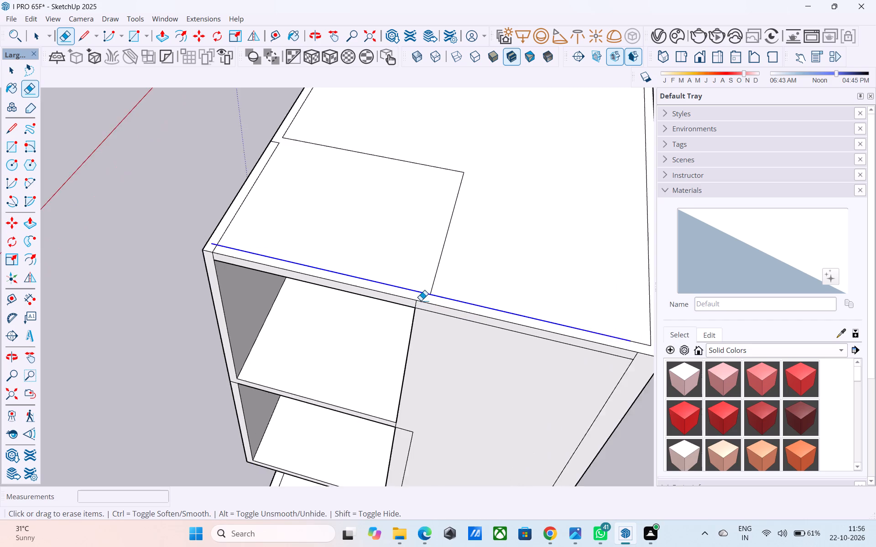
pyautogui.scroll(6, 421, 300)
pyautogui.scroll(-7, 422, 291)
pyautogui.moveTo(222, 257); pyautogui.dragTo(317, 271, button='middle')
pyautogui.scroll(6, 278, 273)
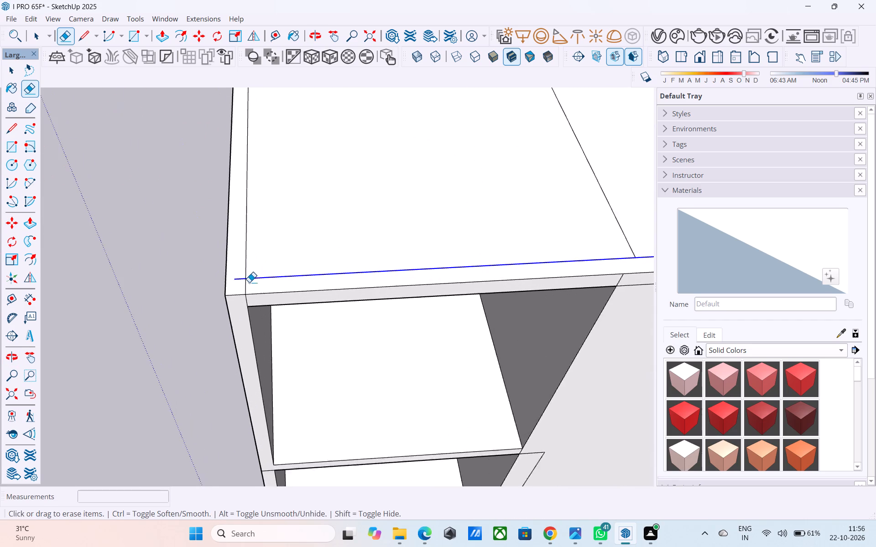
pyautogui.scroll(1, 249, 282)
pyautogui.click(234, 278)
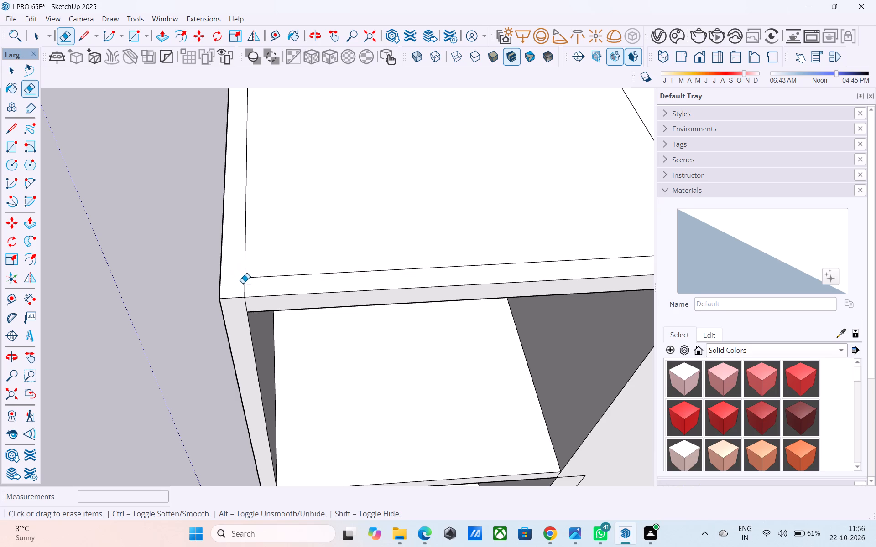
pyautogui.click(244, 284)
# Bridge the gap in the roof's side inset line with a short line and erase the small crosswise edge beside it.
pyautogui.scroll(-12, 239, 312)
pyautogui.moveTo(244, 339); pyautogui.dragTo(301, 325, button='middle')
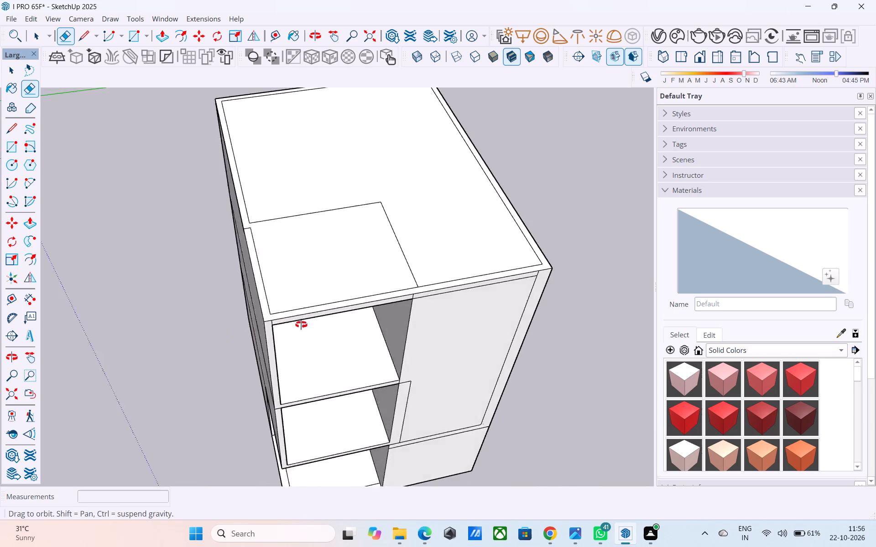
pyautogui.moveTo(301, 325); pyautogui.dragTo(508, 332, button='middle')
pyautogui.keyDown('shift'); pyautogui.moveTo(428, 242); pyautogui.dragTo(410, 328, button='middle'); pyautogui.keyUp('shift')
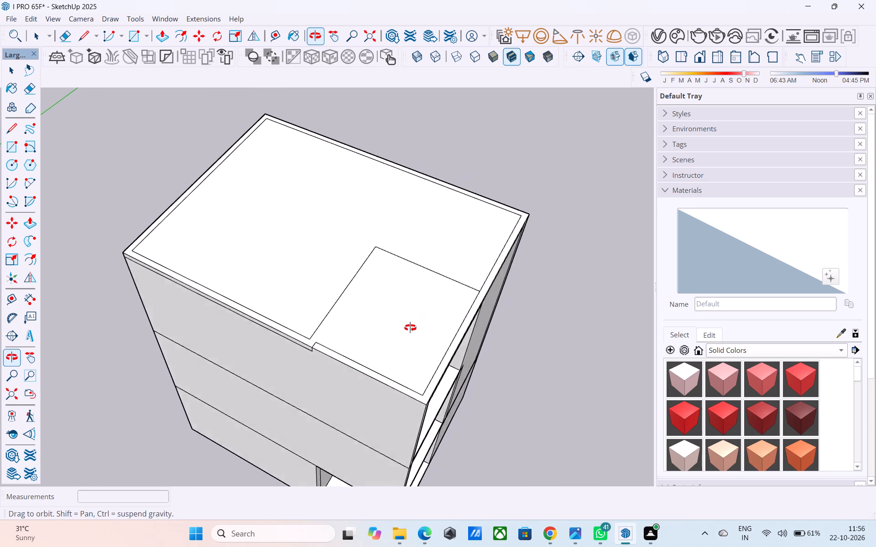
pyautogui.keyDown('shift'); pyautogui.moveTo(410, 328); pyautogui.dragTo(297, 341, button='middle'); pyautogui.keyUp('shift')
pyautogui.press('l')
pyautogui.scroll(10, 258, 340)
pyautogui.click(233, 327)
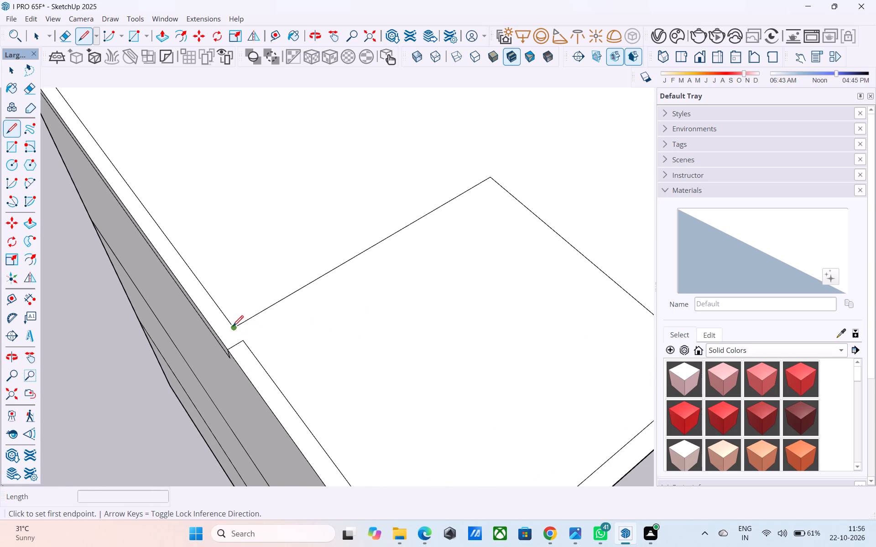
pyautogui.click(240, 336)
pyautogui.press('e')
pyautogui.moveTo(239, 348); pyautogui.dragTo(236, 346)
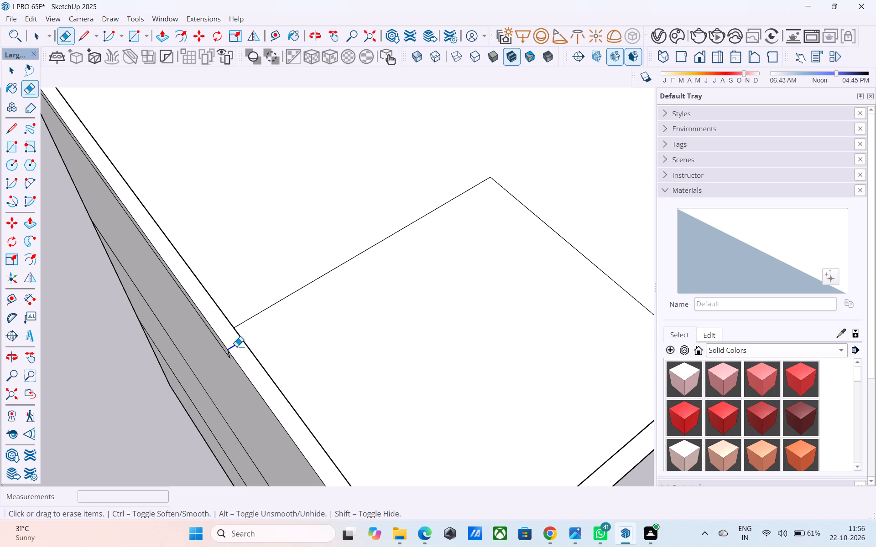
pyautogui.moveTo(236, 346); pyautogui.dragTo(234, 345)
pyautogui.press('space')
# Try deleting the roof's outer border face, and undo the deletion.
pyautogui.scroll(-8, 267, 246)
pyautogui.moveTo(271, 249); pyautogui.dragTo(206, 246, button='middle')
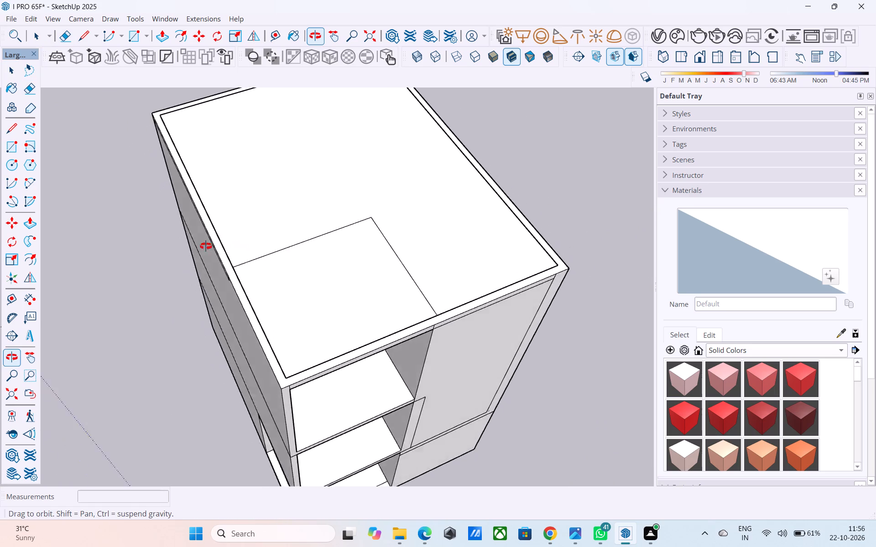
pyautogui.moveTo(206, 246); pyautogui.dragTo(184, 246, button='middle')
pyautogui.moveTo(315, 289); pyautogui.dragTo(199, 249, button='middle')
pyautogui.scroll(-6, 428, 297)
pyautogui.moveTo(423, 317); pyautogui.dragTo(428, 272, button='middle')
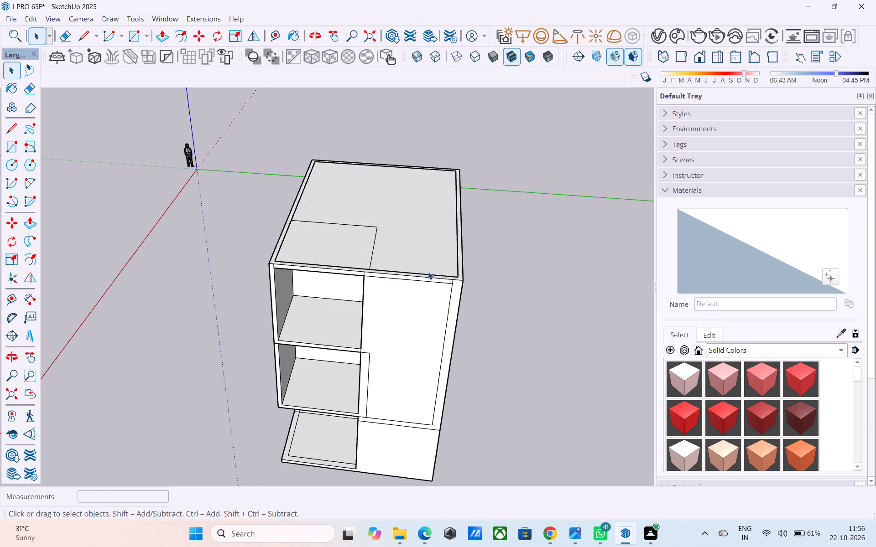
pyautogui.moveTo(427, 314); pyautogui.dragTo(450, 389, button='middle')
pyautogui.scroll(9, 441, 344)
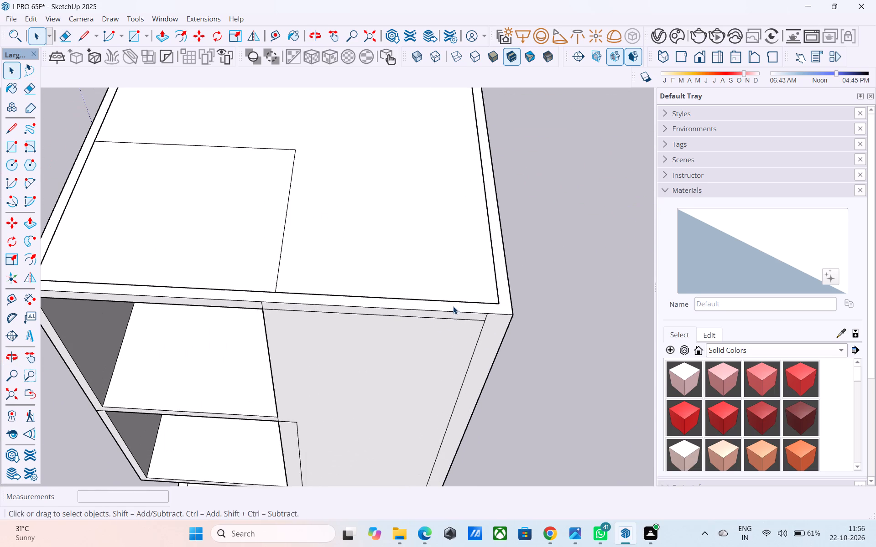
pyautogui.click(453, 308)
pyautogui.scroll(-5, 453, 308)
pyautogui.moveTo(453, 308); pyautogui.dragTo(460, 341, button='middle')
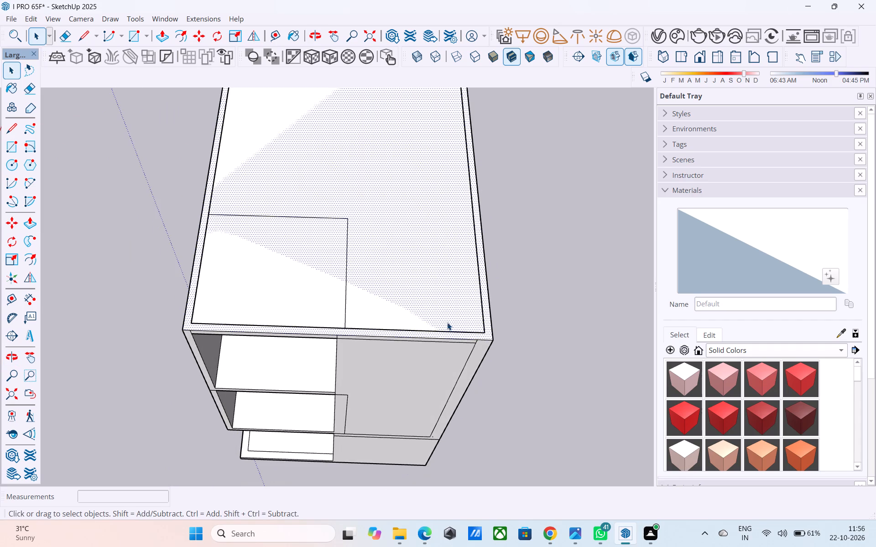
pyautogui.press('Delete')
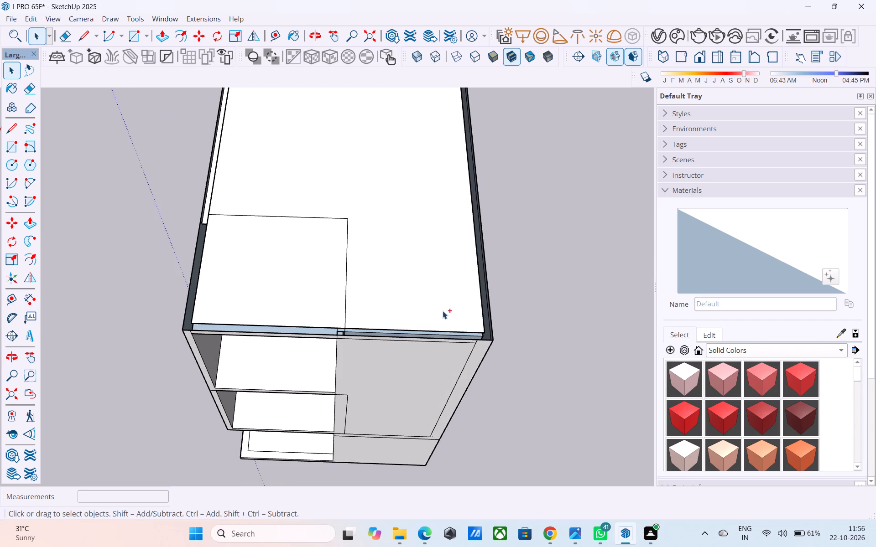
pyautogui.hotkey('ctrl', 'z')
# Delete the overlapping L-shaped roof face inside the border band, undoing the last extra deletion.
pyautogui.click(443, 298)
pyautogui.scroll(-4, 311, 334)
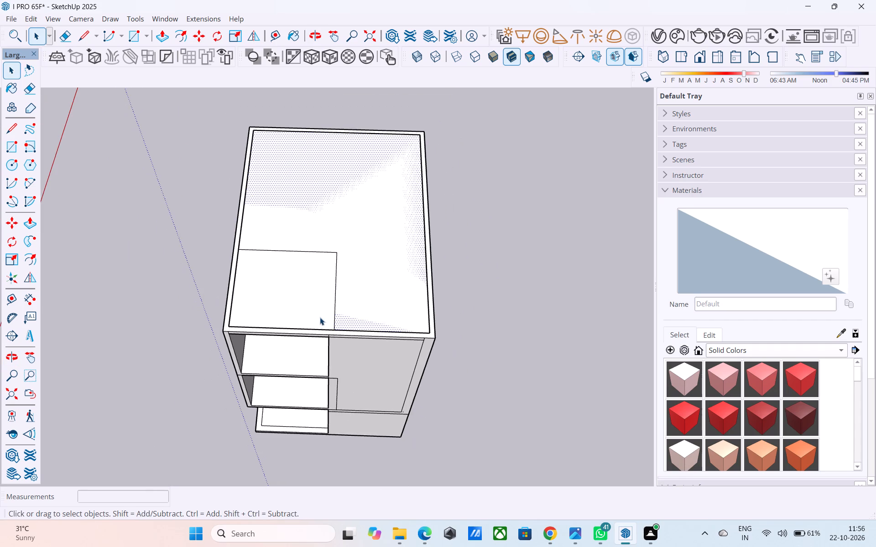
pyautogui.press('Delete')
pyautogui.moveTo(359, 289); pyautogui.dragTo(372, 240, button='middle')
pyautogui.click(371, 241)
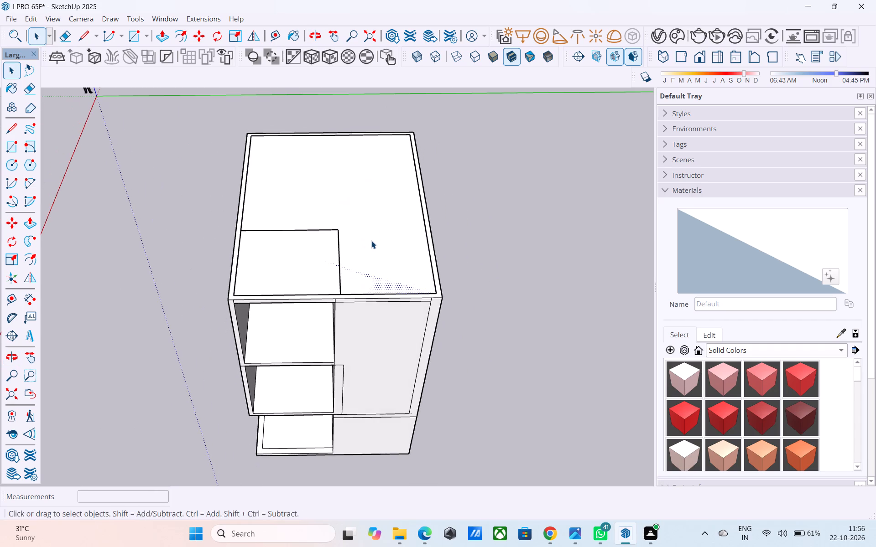
pyautogui.moveTo(373, 245); pyautogui.dragTo(230, 221, button='middle')
pyautogui.click(353, 218)
pyautogui.press('Delete')
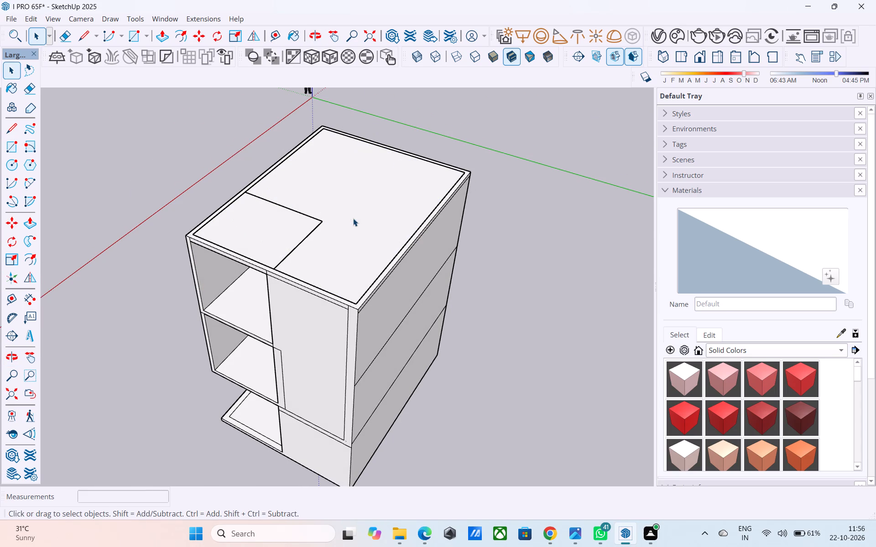
pyautogui.click(336, 243)
pyautogui.press('Delete')
pyautogui.hotkey('ctrl', 'z')
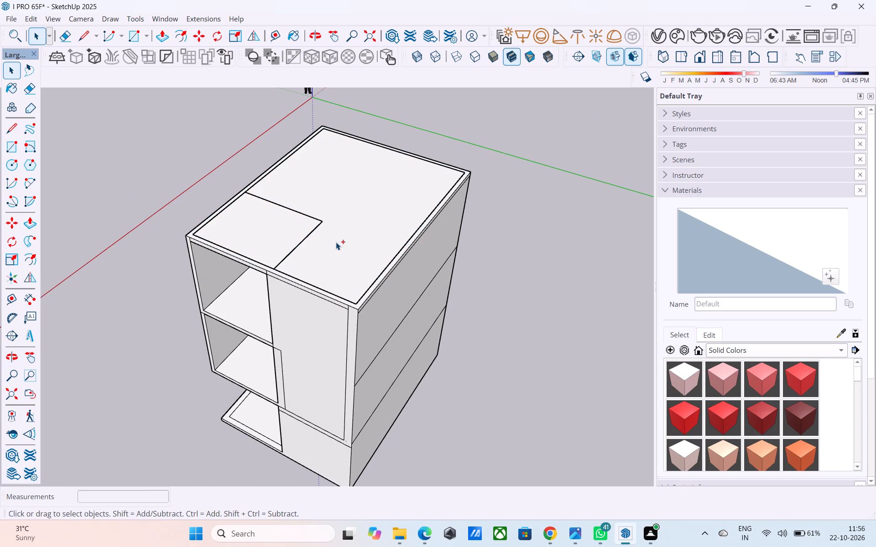
# Draw a rectangle about 8' 8 13/16" by 10' over the roof's front corner outline, inside the border band.
pyautogui.moveTo(334, 241); pyautogui.dragTo(382, 271, button='middle')
pyautogui.press('r')
pyautogui.scroll(2, 273, 215)
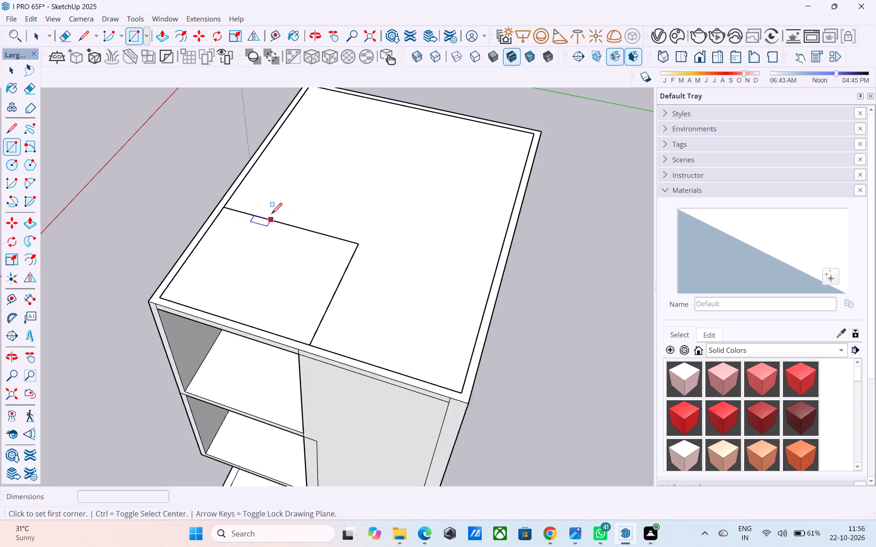
pyautogui.scroll(4, 271, 215)
pyautogui.click(214, 207)
pyautogui.click(321, 383)
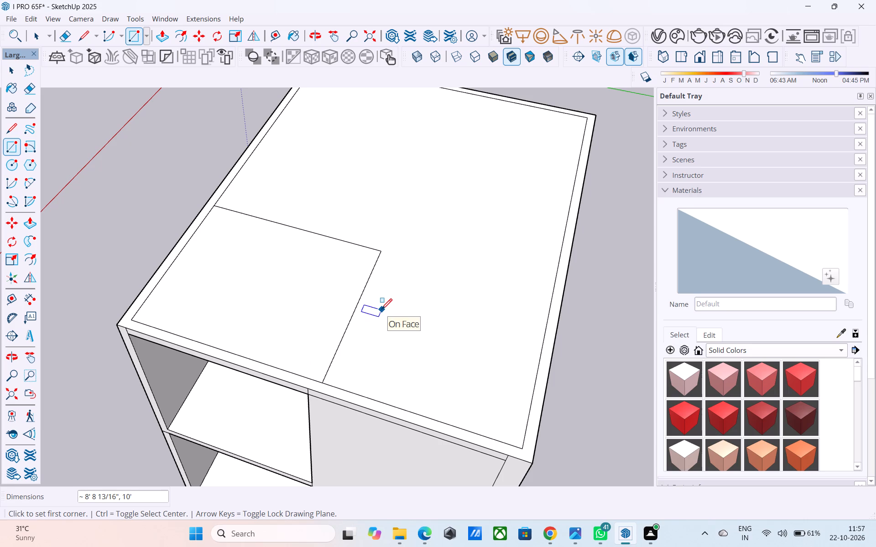
pyautogui.scroll(-3, 383, 310)
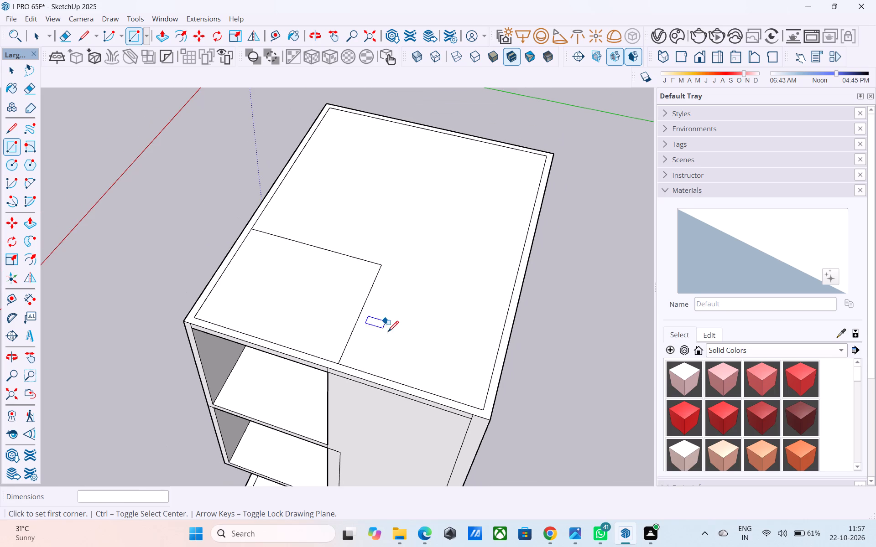
pyautogui.scroll(-3, 492, 410)
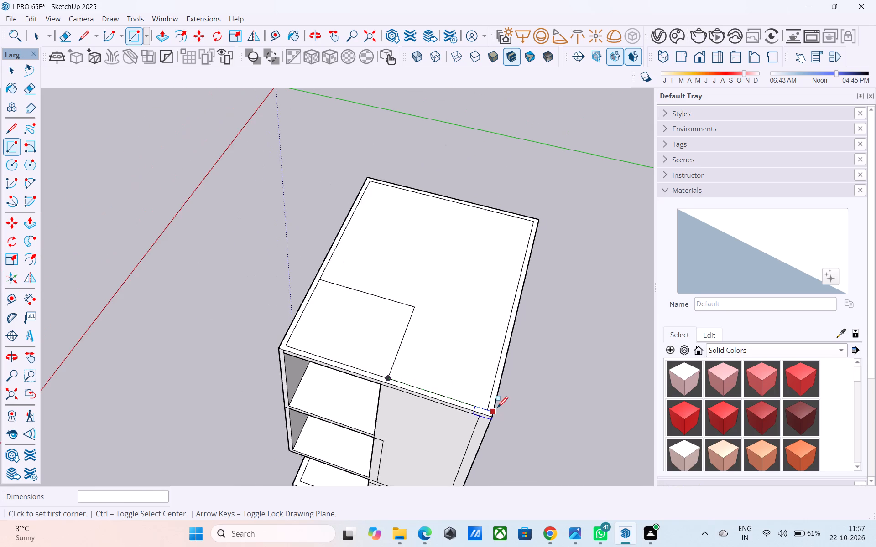
pyautogui.scroll(-2, 499, 408)
pyautogui.moveTo(492, 423); pyautogui.dragTo(504, 300, button='middle')
pyautogui.press('space')
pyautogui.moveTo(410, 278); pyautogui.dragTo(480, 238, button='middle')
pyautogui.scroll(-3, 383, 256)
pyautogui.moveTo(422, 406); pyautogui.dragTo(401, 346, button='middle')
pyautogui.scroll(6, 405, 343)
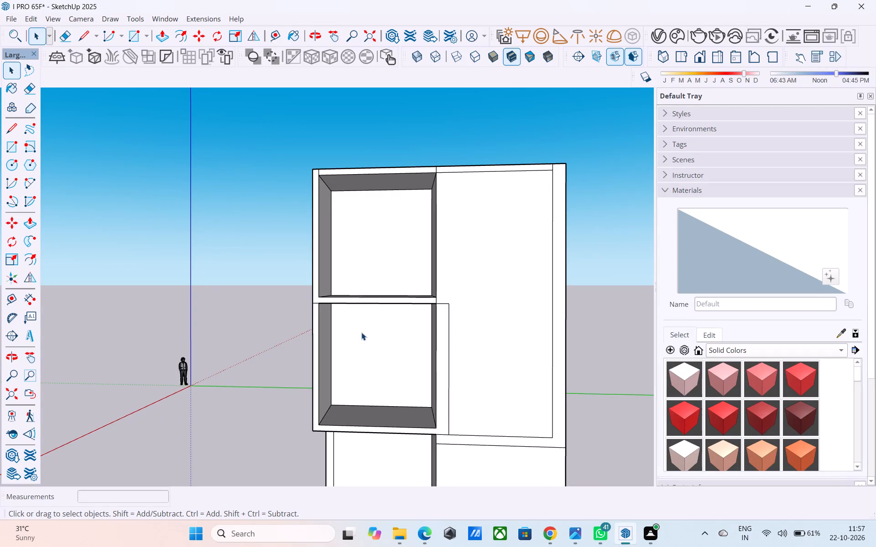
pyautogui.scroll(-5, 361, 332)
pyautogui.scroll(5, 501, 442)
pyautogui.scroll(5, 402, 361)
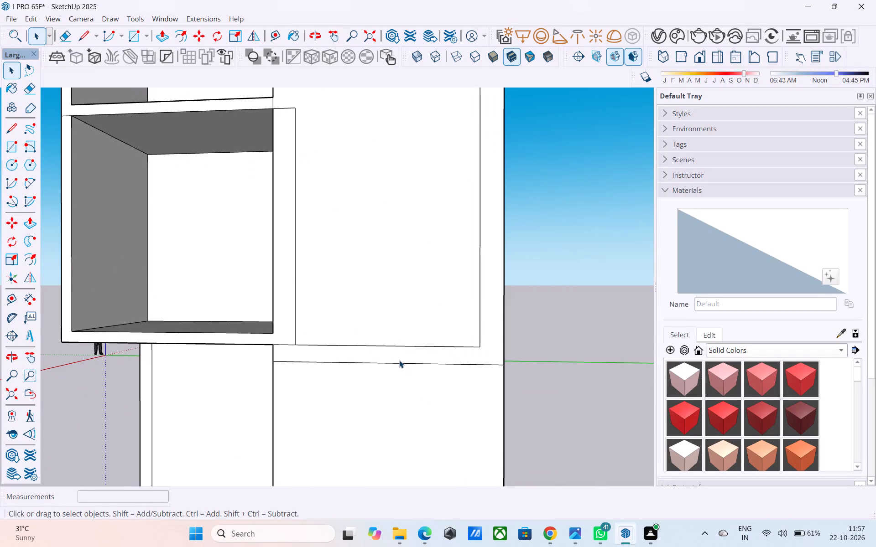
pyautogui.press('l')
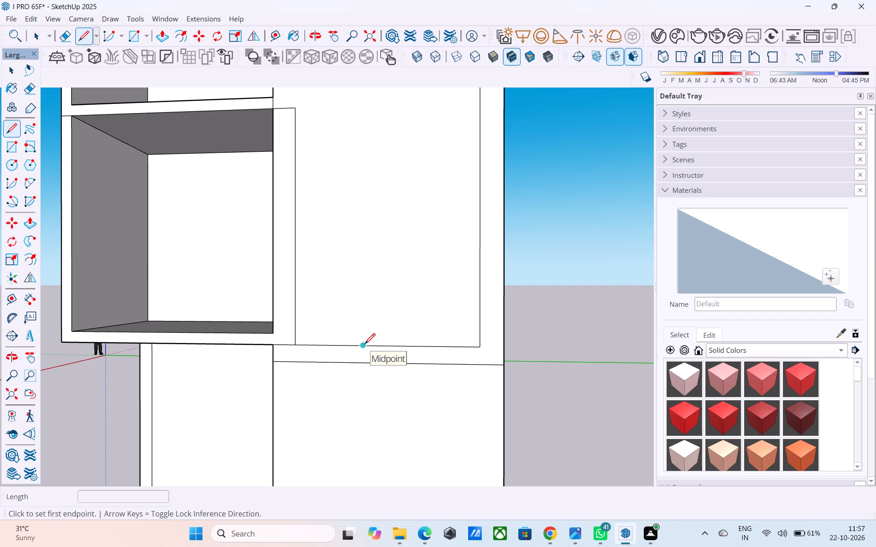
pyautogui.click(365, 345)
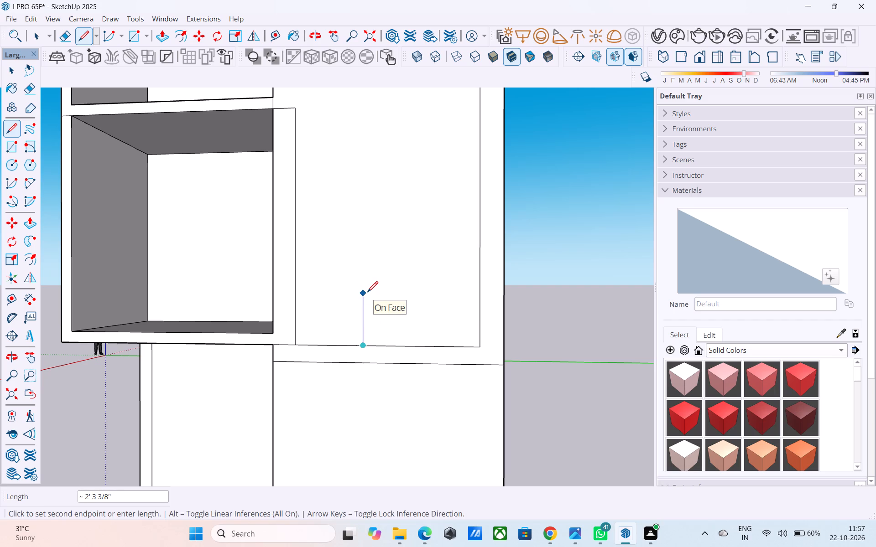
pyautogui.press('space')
# Copy the middle opening's inner vertical edge 6" onto the blank facade panel and extend it down to the panel's bottom line.
pyautogui.scroll(-12, 367, 291)
pyautogui.moveTo(364, 308); pyautogui.dragTo(382, 389, button='middle')
pyautogui.moveTo(381, 388); pyautogui.dragTo(390, 350, button='middle')
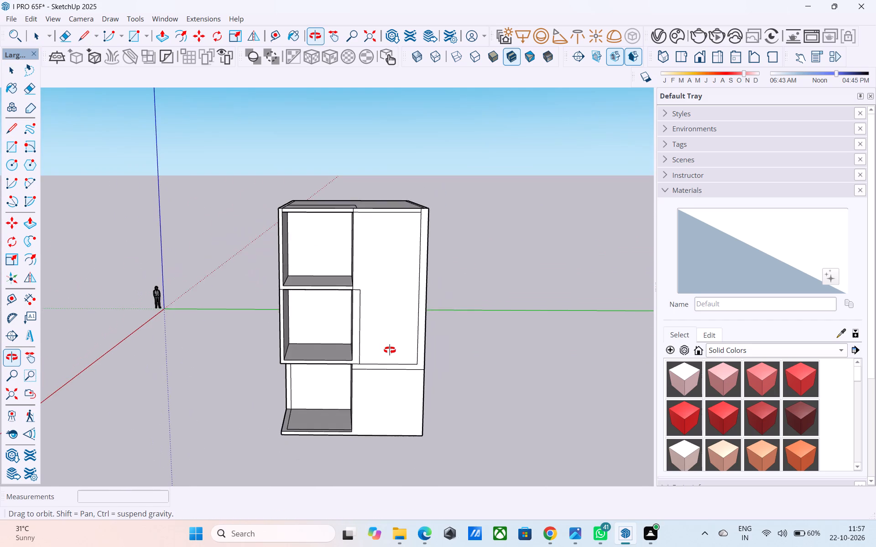
pyautogui.moveTo(390, 350); pyautogui.dragTo(425, 349, button='middle')
pyautogui.scroll(1, 395, 362)
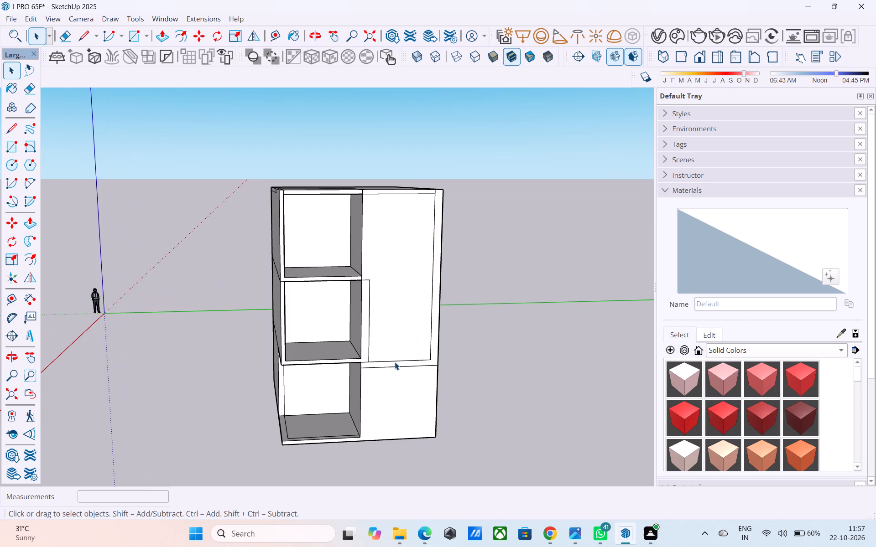
pyautogui.scroll(11, 395, 362)
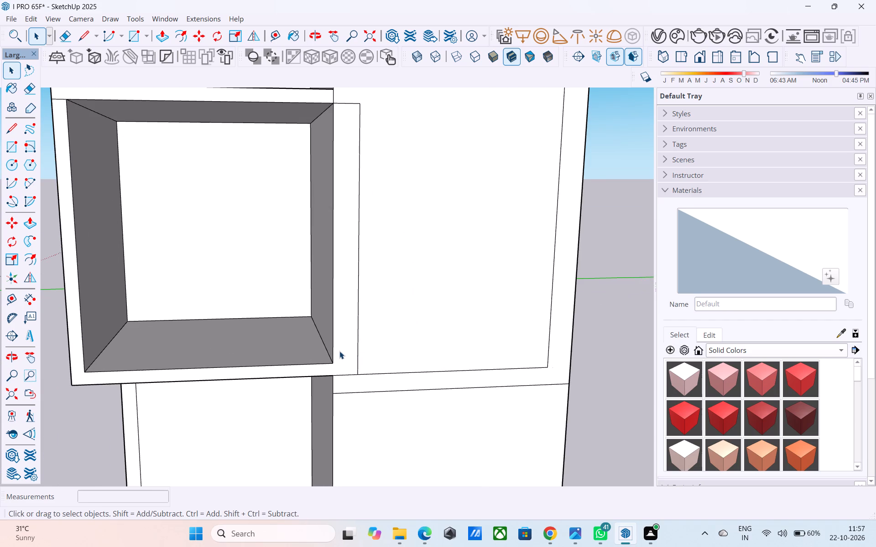
pyautogui.click(335, 350)
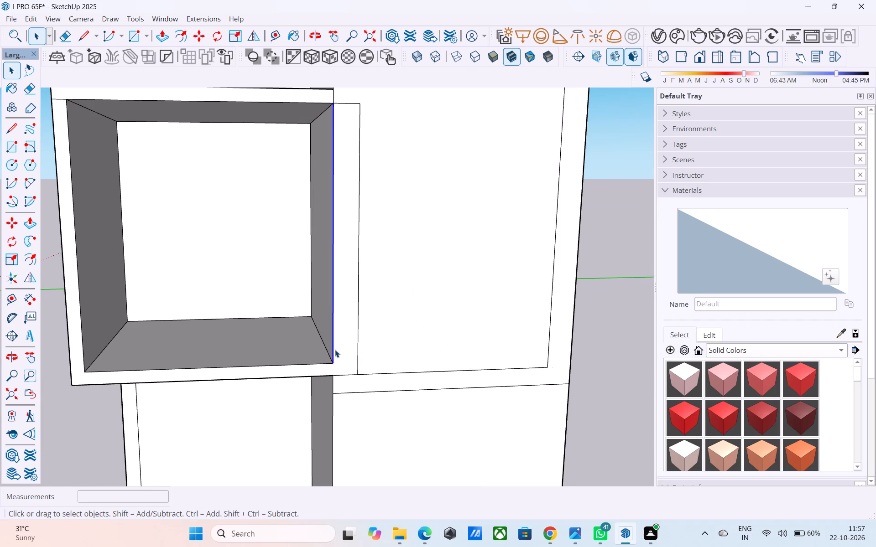
pyautogui.press('m')
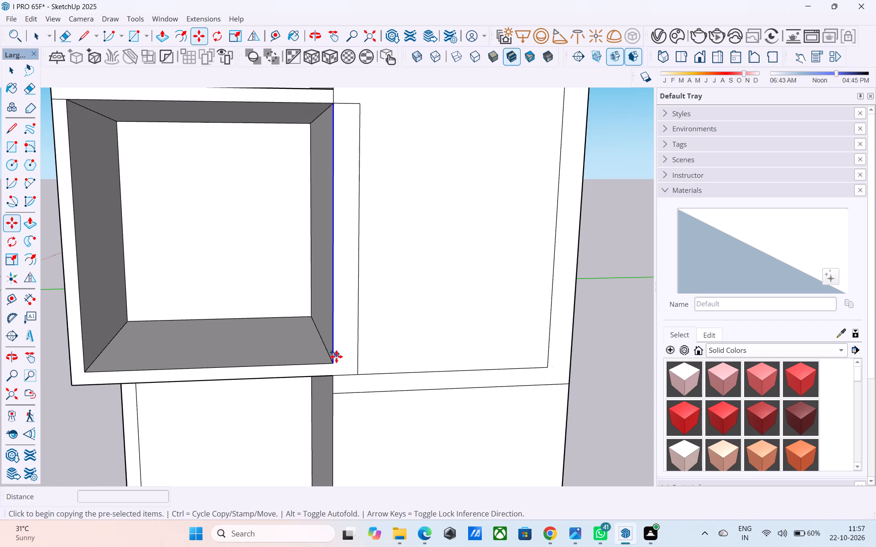
pyautogui.click(331, 360)
pyautogui.click(343, 359)
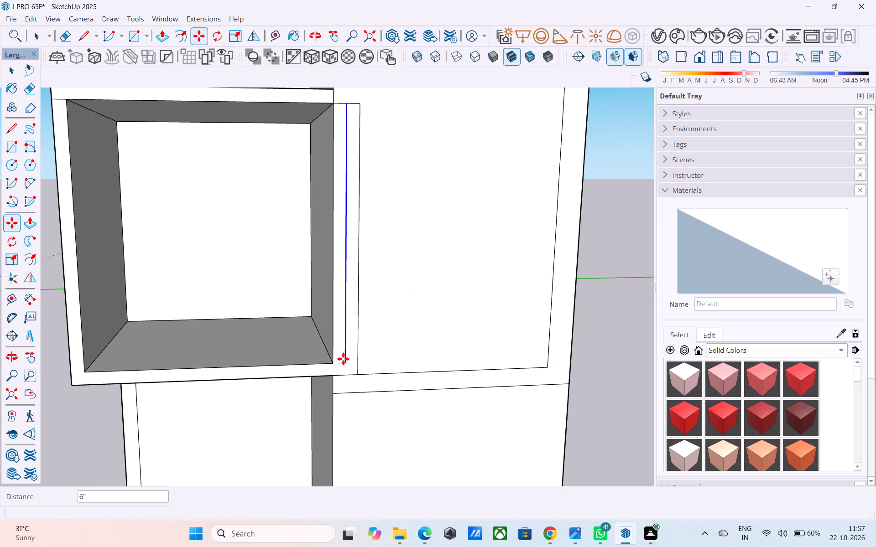
pyautogui.press('l')
pyautogui.click(344, 363)
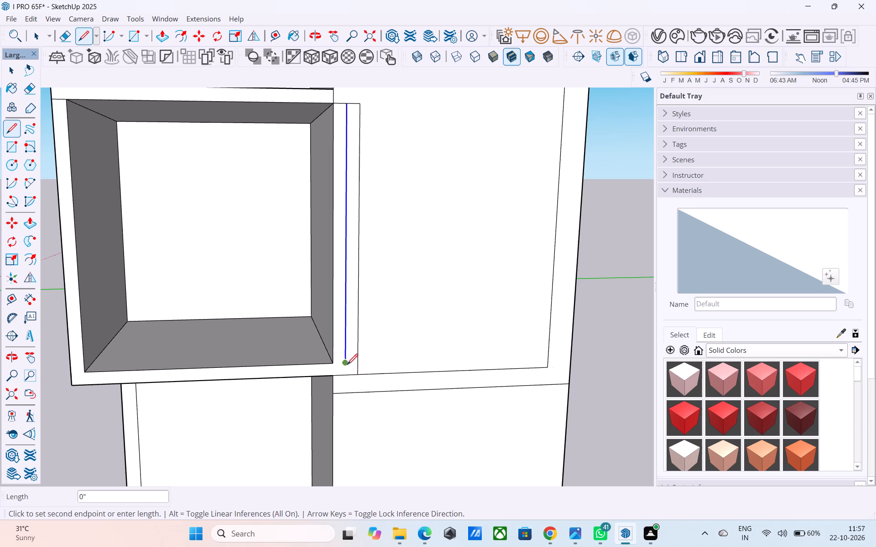
pyautogui.click(344, 376)
# Erase the farther vertical line beside the middle opening and its leftover stub at the top, and save the model.
pyautogui.press('e')
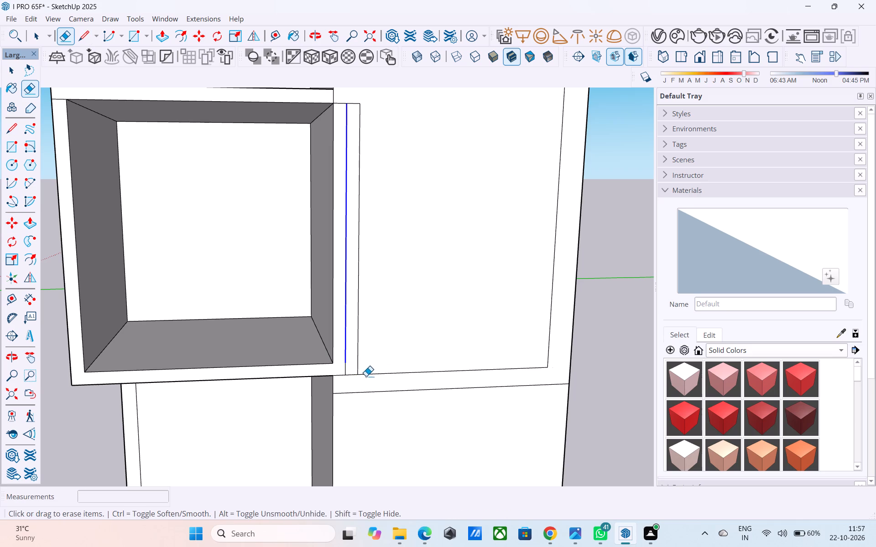
pyautogui.moveTo(362, 371); pyautogui.dragTo(357, 368)
pyautogui.scroll(-5, 354, 395)
pyautogui.scroll(2, 358, 218)
pyautogui.scroll(-1, 358, 218)
pyautogui.scroll(1, 358, 218)
pyautogui.click(359, 218)
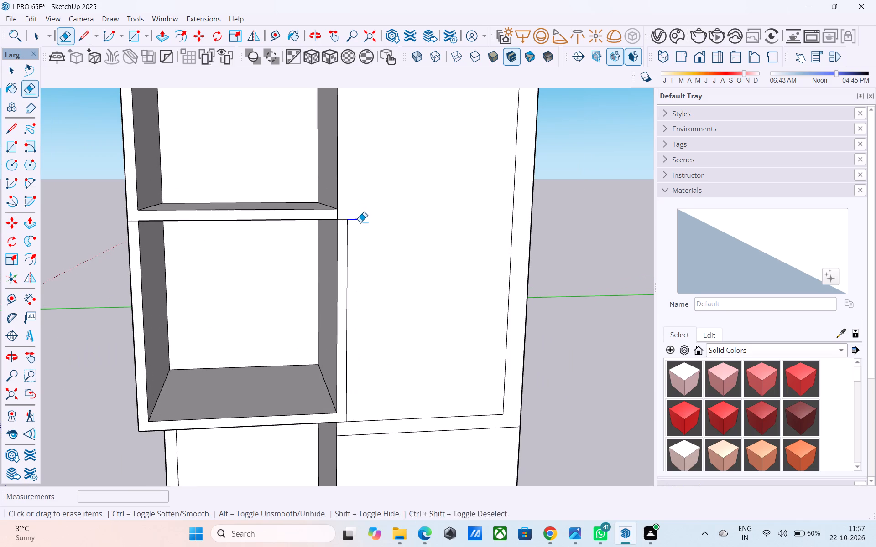
pyautogui.press('space')
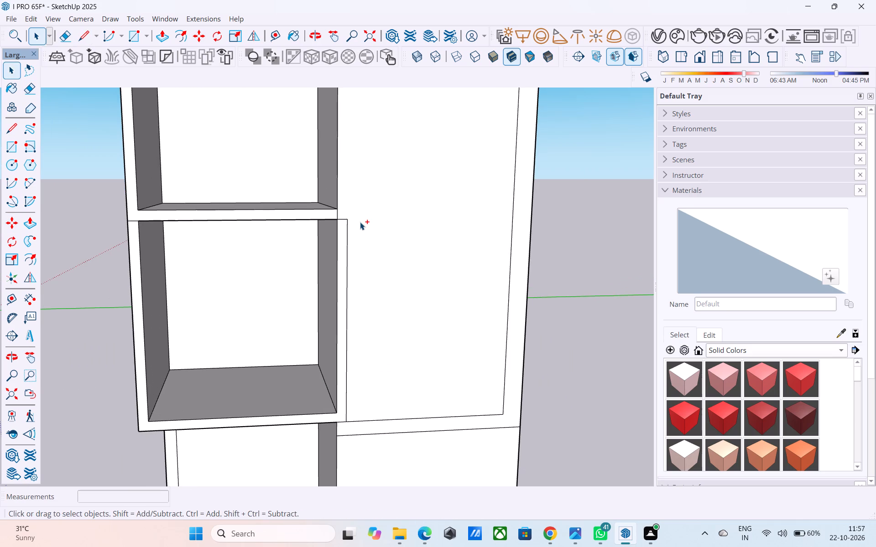
pyautogui.hotkey('ctrl', 's')
pyautogui.press('space')
# Push/Pull the strip above the top-floor opening outward 4' as a projecting roof slab, and save the model.
pyautogui.moveTo(360, 279); pyautogui.dragTo(356, 266, button='middle')
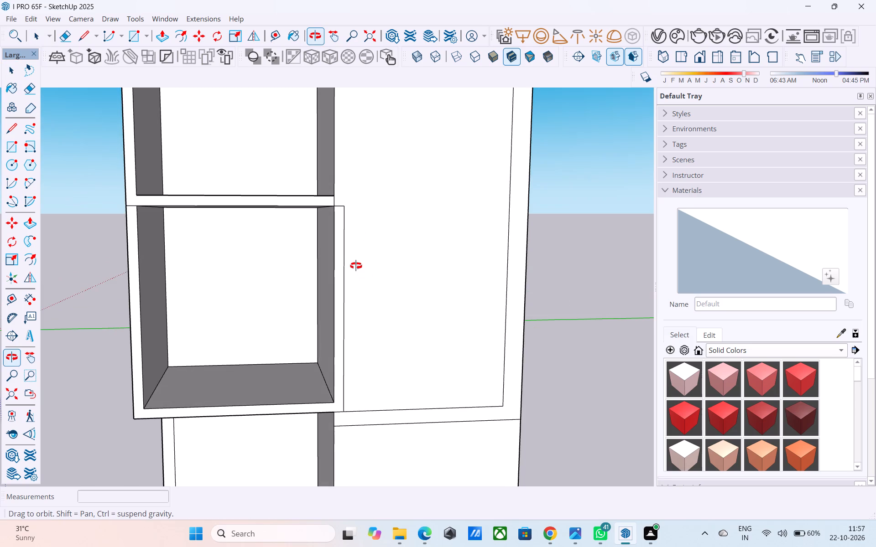
pyautogui.moveTo(356, 266); pyautogui.dragTo(388, 360, button='middle')
pyautogui.scroll(1, 386, 345)
pyautogui.scroll(-2, 381, 335)
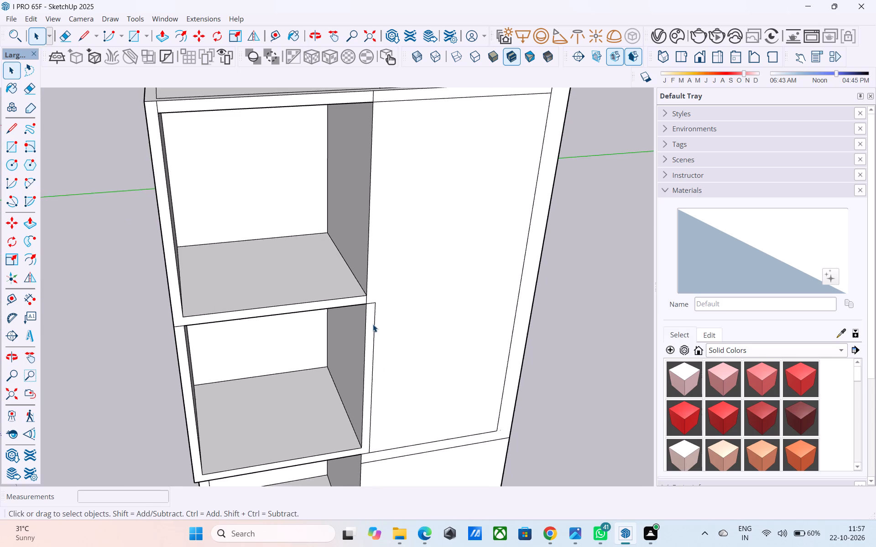
pyautogui.moveTo(373, 324); pyautogui.dragTo(366, 274, button='middle')
pyautogui.moveTo(366, 274); pyautogui.dragTo(366, 389, button='middle')
pyautogui.scroll(2, 278, 216)
pyautogui.click(281, 207)
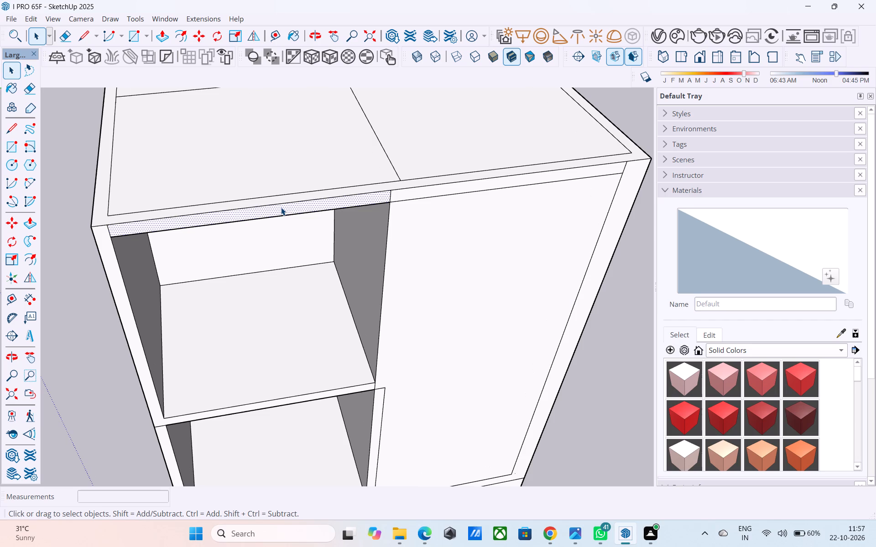
pyautogui.press('p')
pyautogui.click(281, 207)
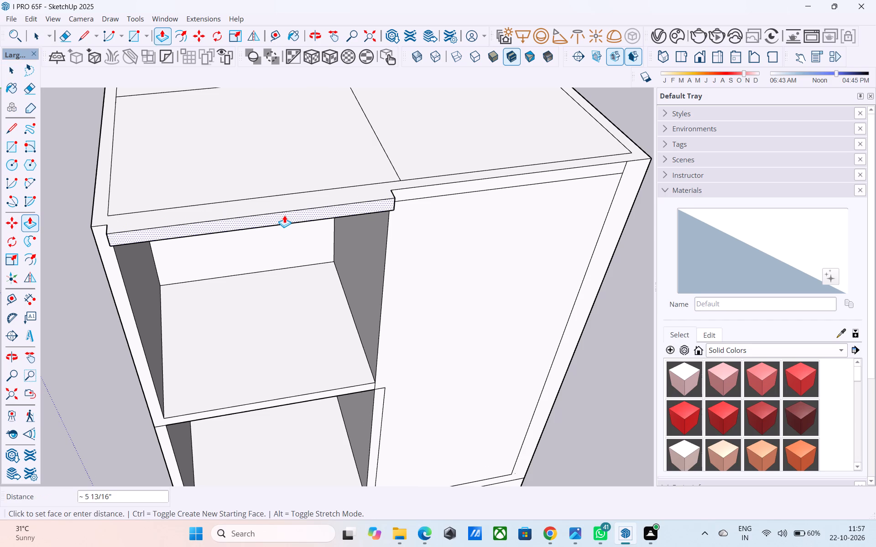
pyautogui.write("4'")
pyautogui.press('Return')
pyautogui.scroll(-6, 286, 214)
pyautogui.moveTo(288, 270); pyautogui.dragTo(310, 165, button='middle')
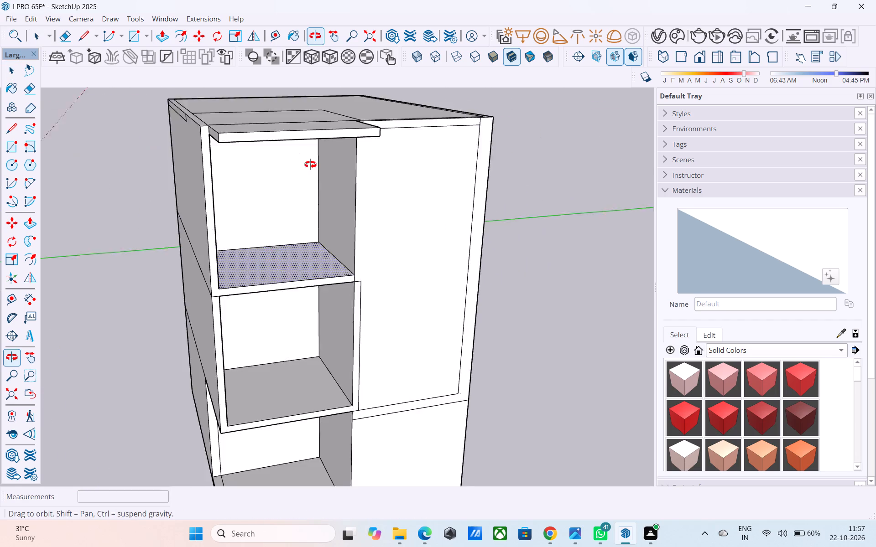
pyautogui.moveTo(310, 165); pyautogui.dragTo(307, 160, button='middle')
pyautogui.scroll(-3, 290, 211)
pyautogui.moveTo(323, 200); pyautogui.dragTo(288, 106, button='middle')
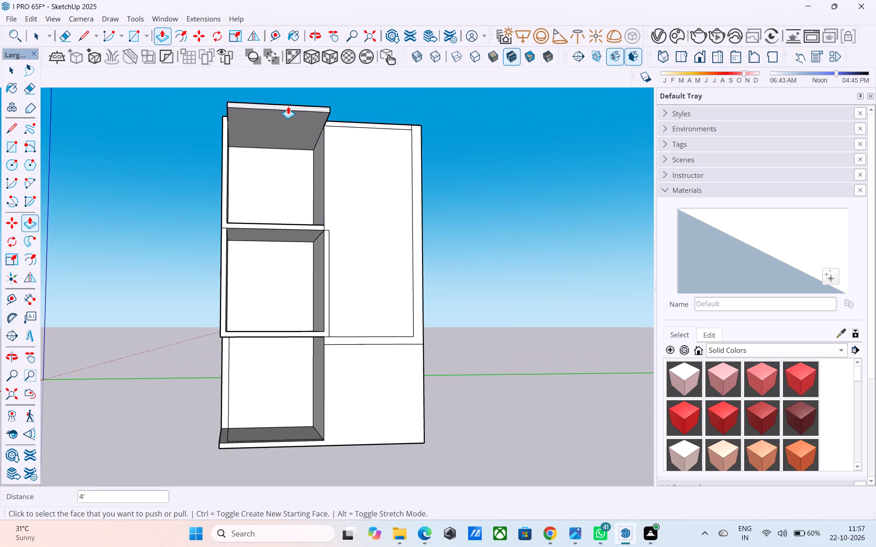
pyautogui.hotkey('ctrl', 's')
# Examine the projecting roof slab and the facade from several sides.
pyautogui.scroll(-3, 294, 129)
pyautogui.keyDown('shift'); pyautogui.moveTo(294, 131); pyautogui.dragTo(177, 254, button='middle'); pyautogui.keyUp('shift')
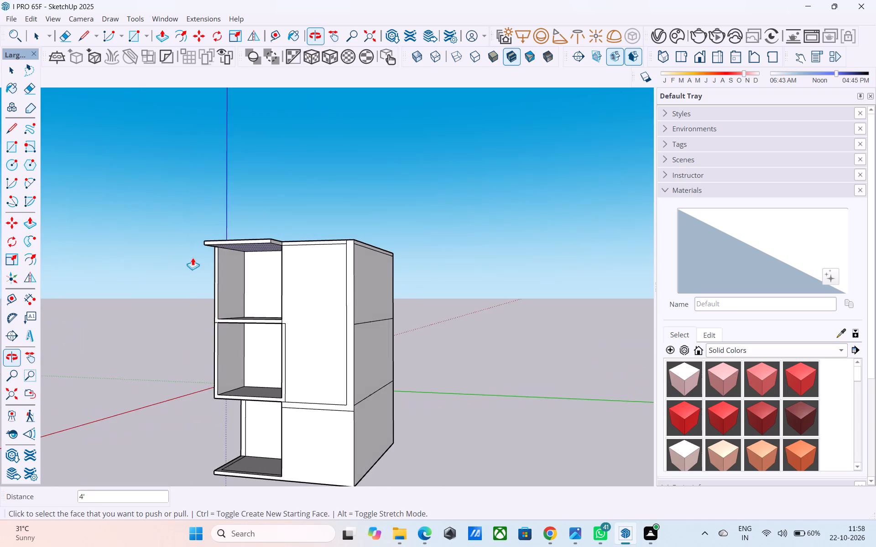
pyautogui.moveTo(355, 292); pyautogui.dragTo(586, 280, button='middle')
pyautogui.scroll(1, 472, 258)
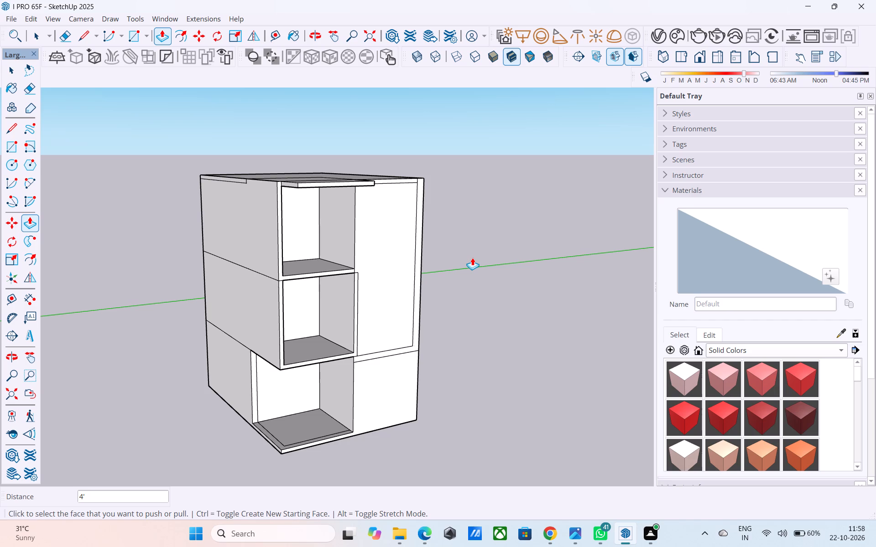
pyautogui.scroll(-1, 451, 286)
pyautogui.moveTo(445, 287); pyautogui.dragTo(372, 292, button='middle')
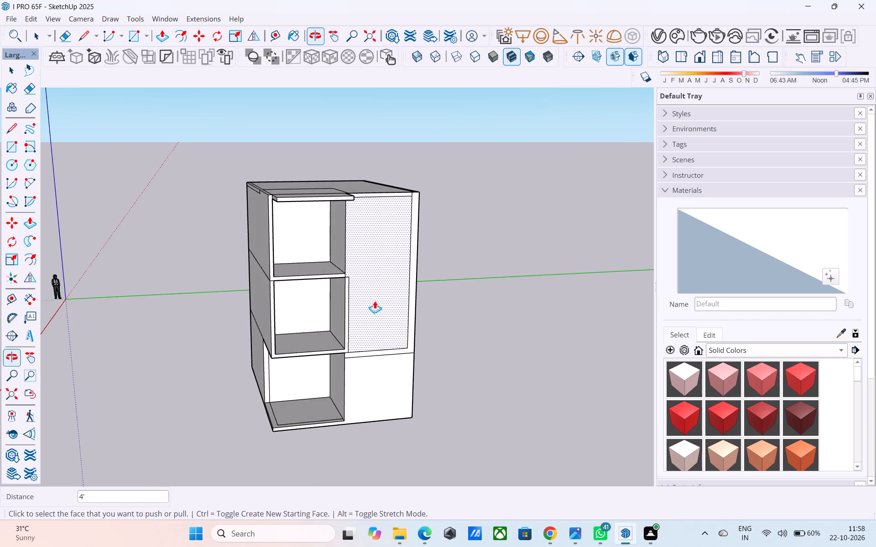
pyautogui.moveTo(381, 311); pyautogui.dragTo(349, 335, button='middle')
pyautogui.scroll(3, 411, 368)
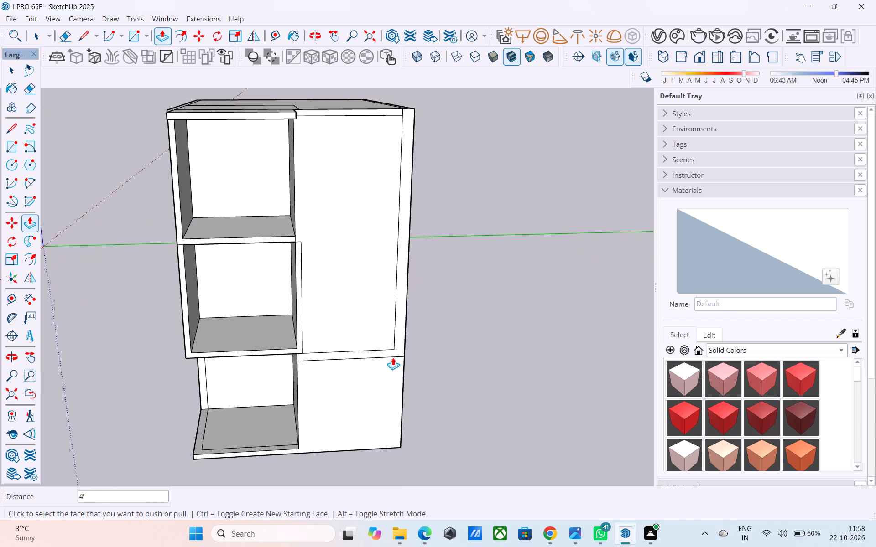
pyautogui.scroll(-4, 505, 346)
# Mark 2' along the panel frame's lower edge from the outer corner and draw a short line across the band there.
pyautogui.scroll(10, 417, 356)
pyautogui.press('space')
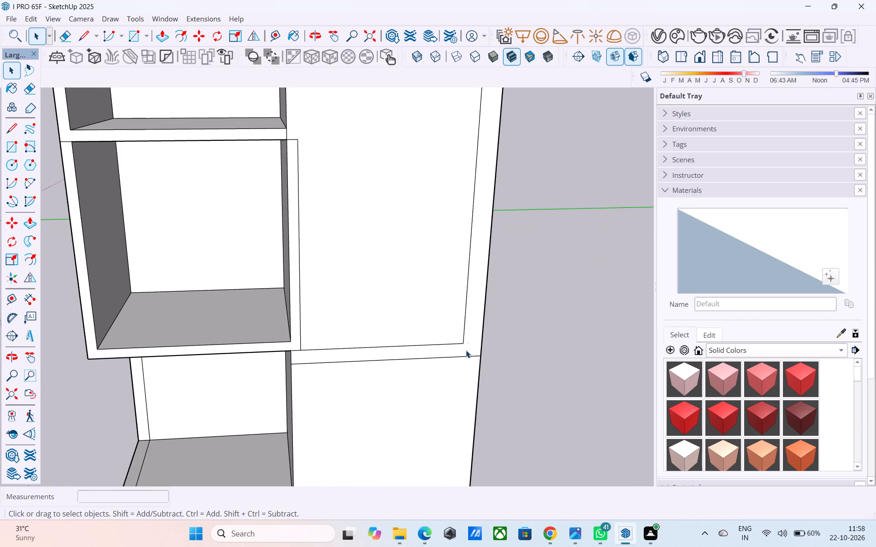
pyautogui.scroll(1, 466, 351)
pyautogui.moveTo(466, 351); pyautogui.dragTo(456, 350, button='middle')
pyautogui.scroll(3, 460, 357)
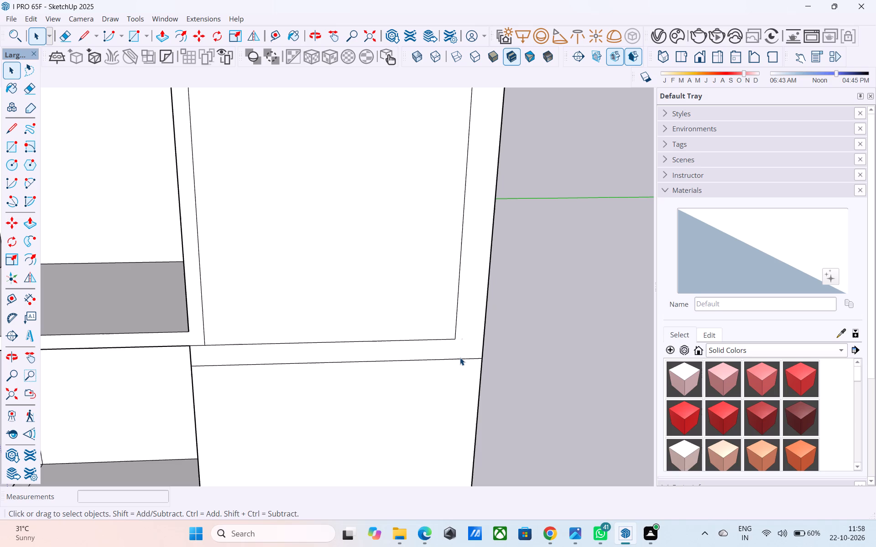
pyautogui.press('l')
pyautogui.click(482, 362)
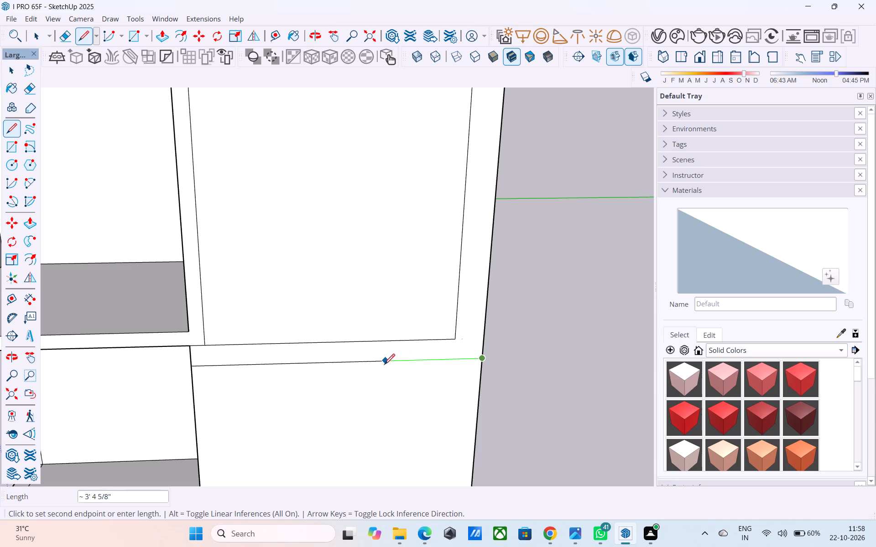
pyautogui.write("2'")
pyautogui.press('Return')
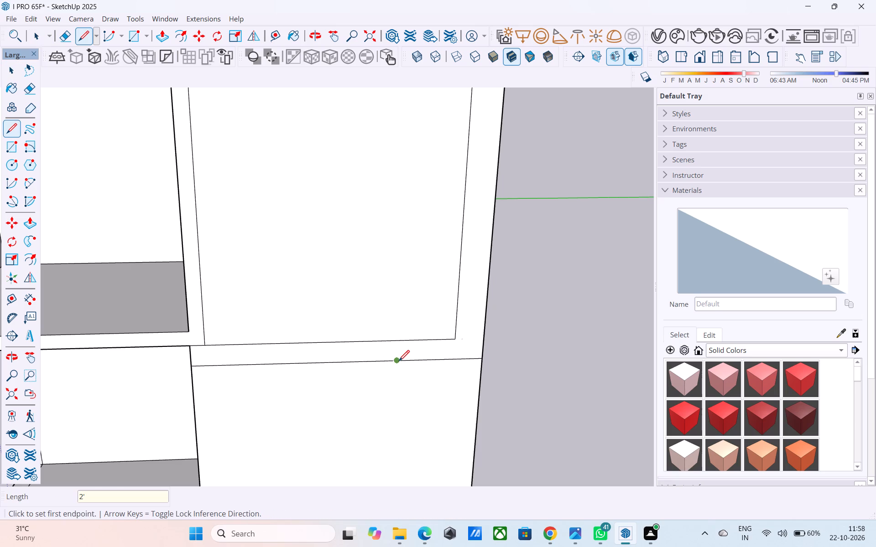
pyautogui.click(399, 362)
pyautogui.click(398, 342)
pyautogui.press('space')
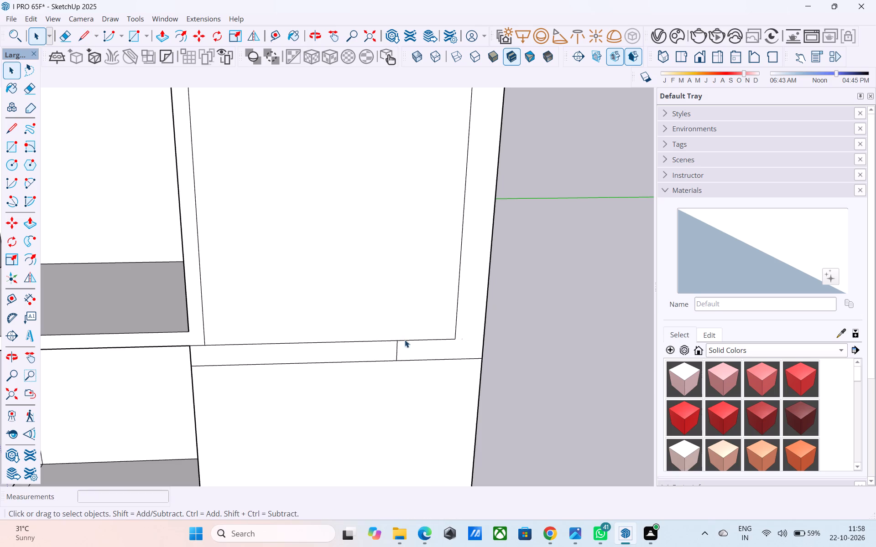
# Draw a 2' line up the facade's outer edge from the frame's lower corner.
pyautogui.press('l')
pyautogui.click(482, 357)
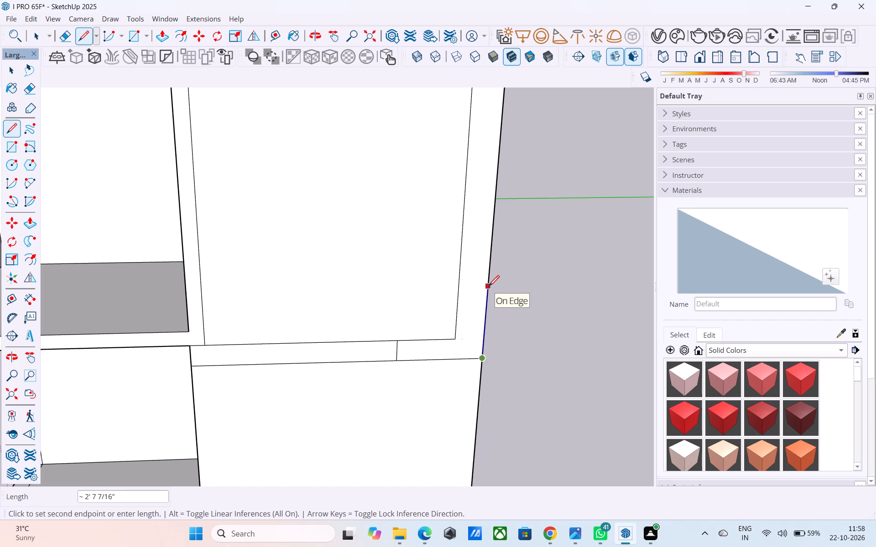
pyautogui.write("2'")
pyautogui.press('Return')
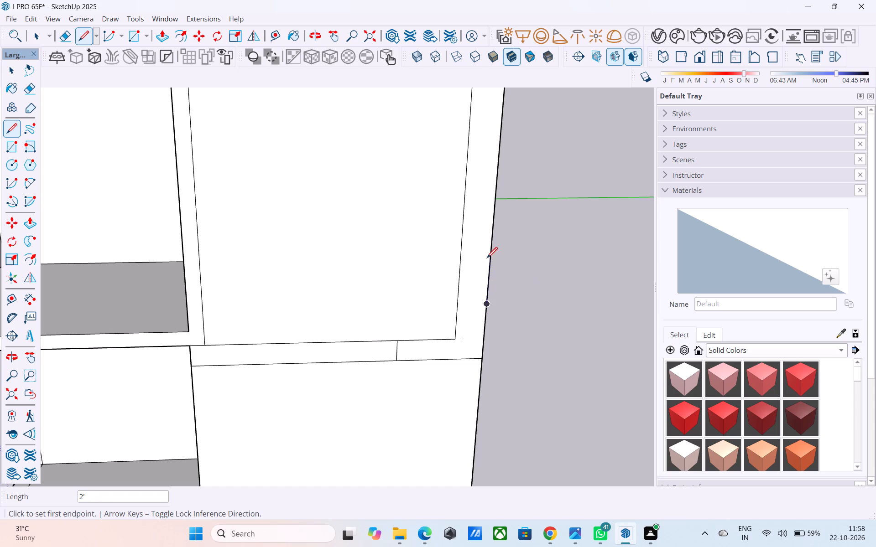
# Mark 3' up the facade's outer edge from the frame's lower corner and draw a line across the side band there.
pyautogui.moveTo(487, 299); pyautogui.dragTo(418, 268, button='middle')
pyautogui.click(450, 361)
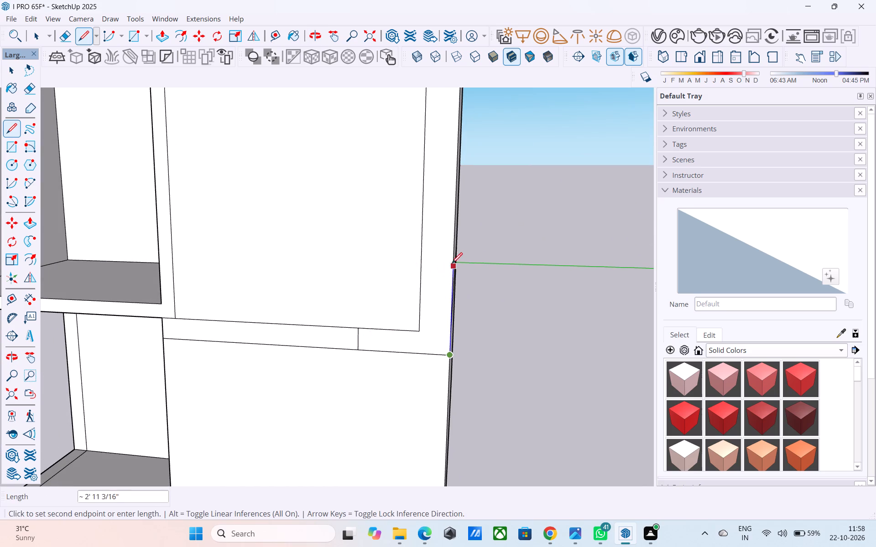
pyautogui.write("3'")
pyautogui.press('Return')
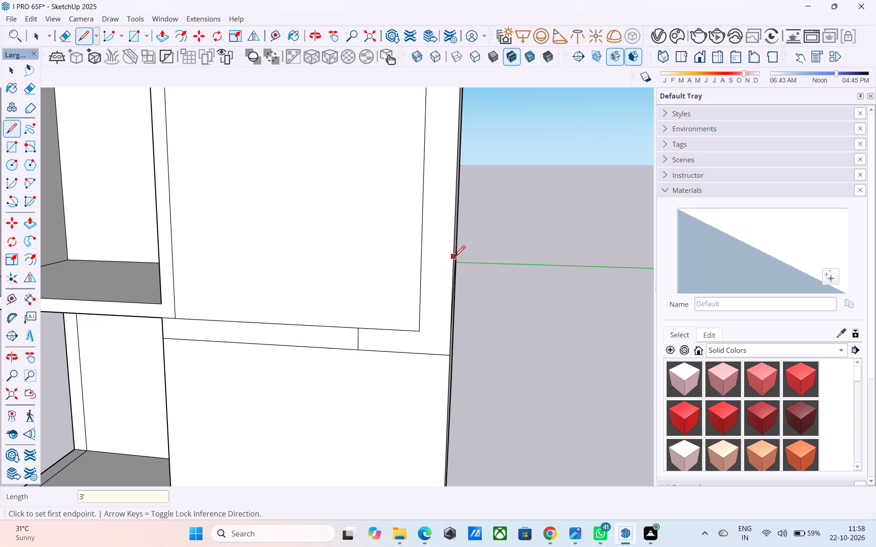
pyautogui.moveTo(454, 258); pyautogui.dragTo(489, 278, button='middle')
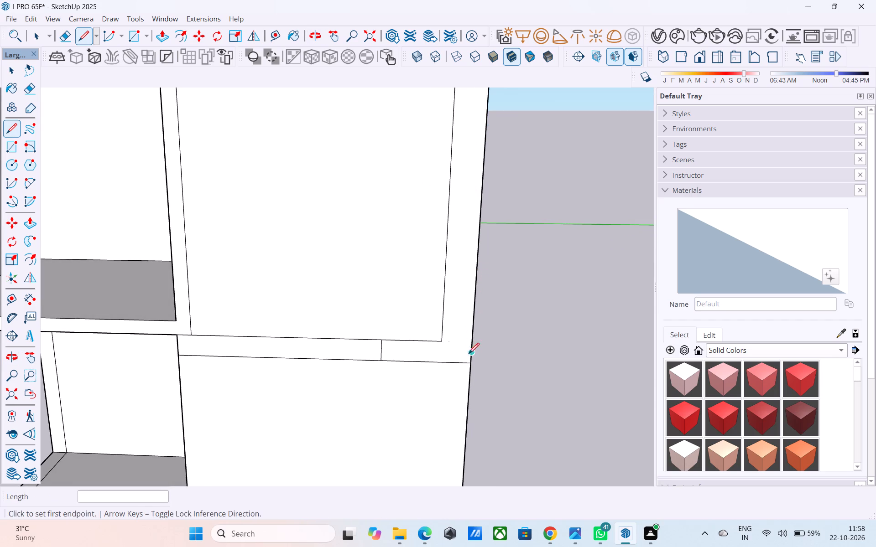
pyautogui.click(471, 367)
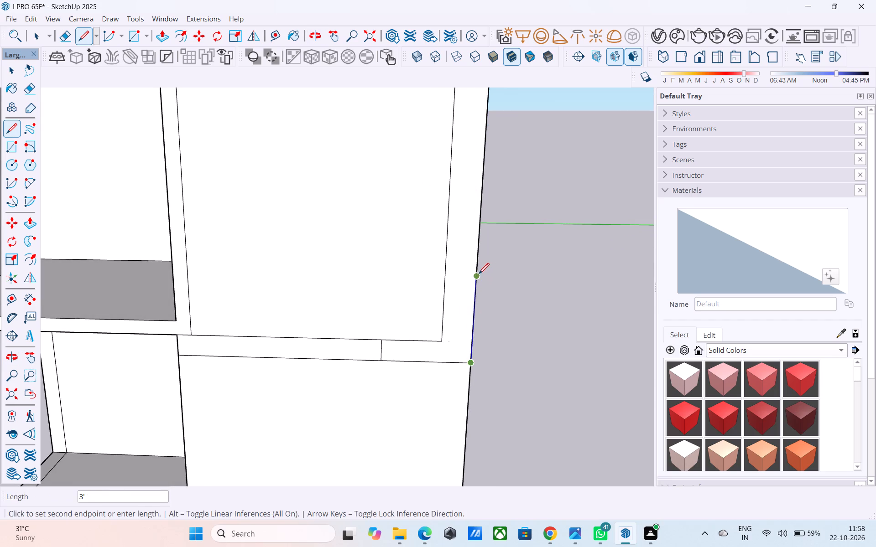
pyautogui.click(476, 275)
pyautogui.click(444, 276)
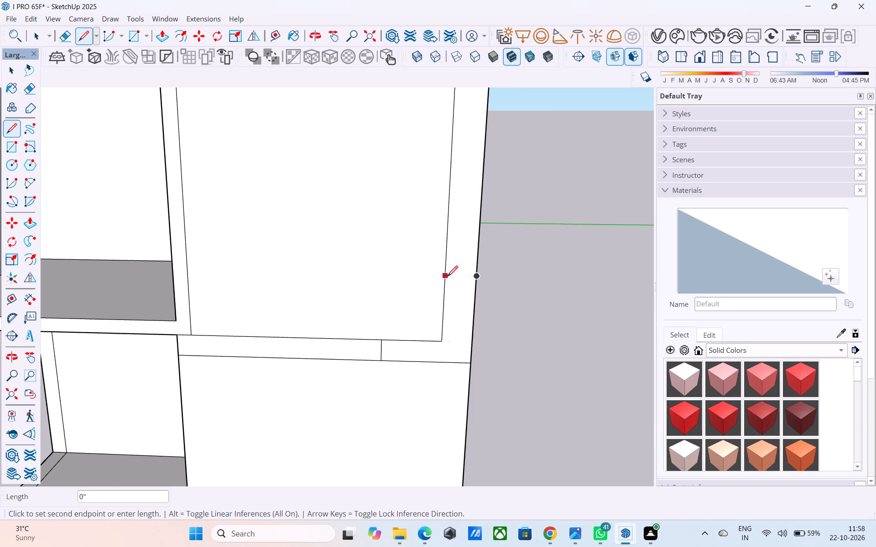
pyautogui.click(475, 277)
pyautogui.press('space')
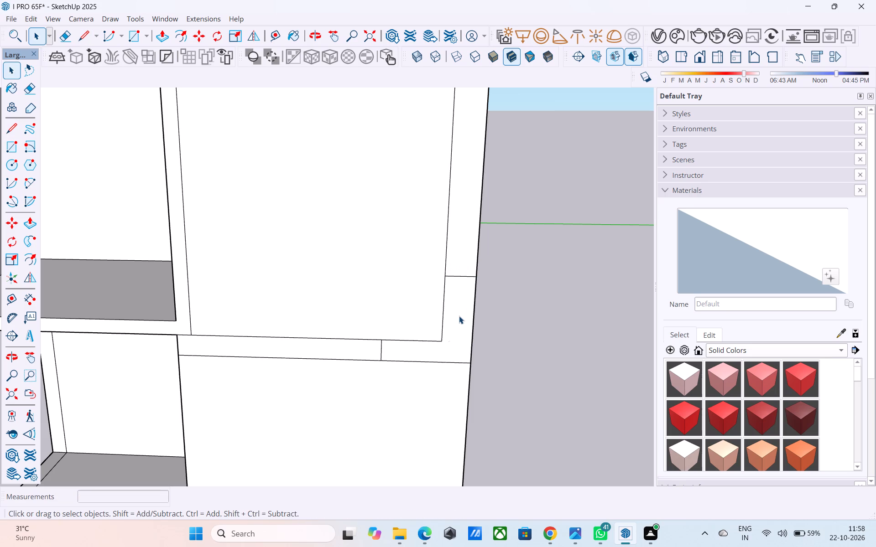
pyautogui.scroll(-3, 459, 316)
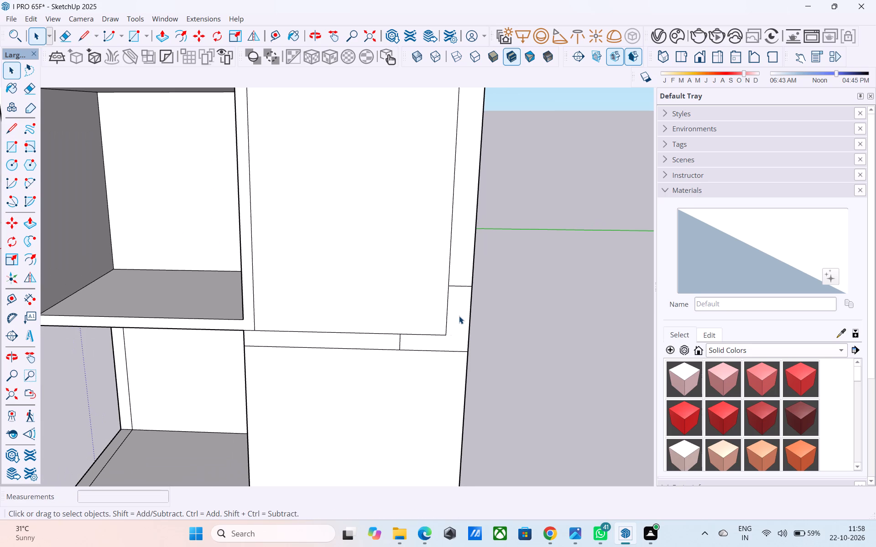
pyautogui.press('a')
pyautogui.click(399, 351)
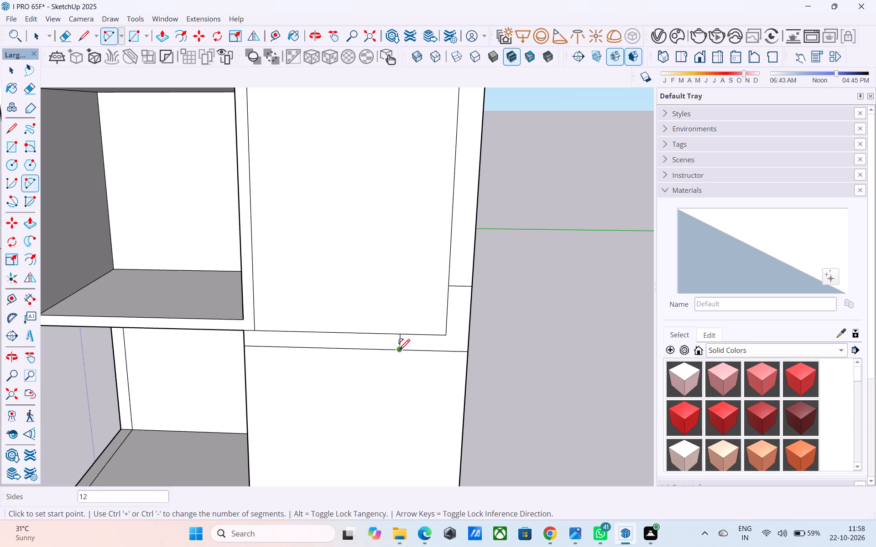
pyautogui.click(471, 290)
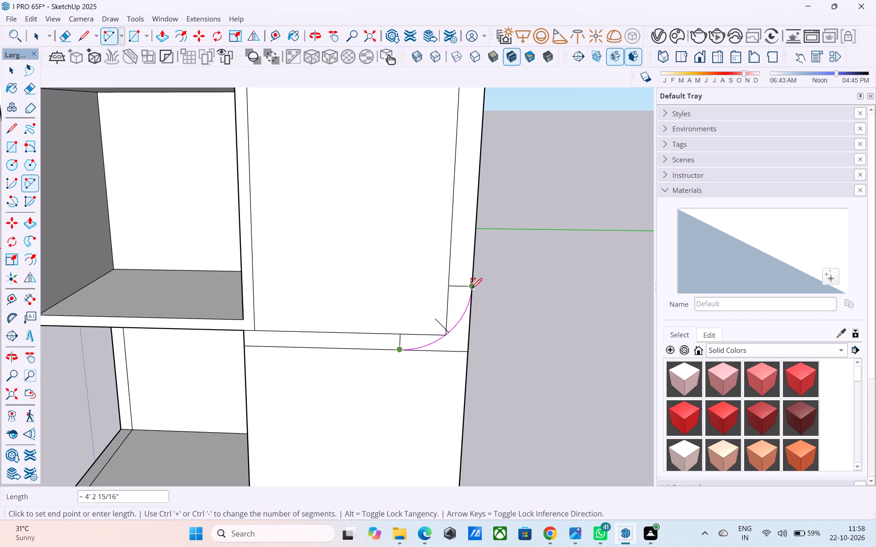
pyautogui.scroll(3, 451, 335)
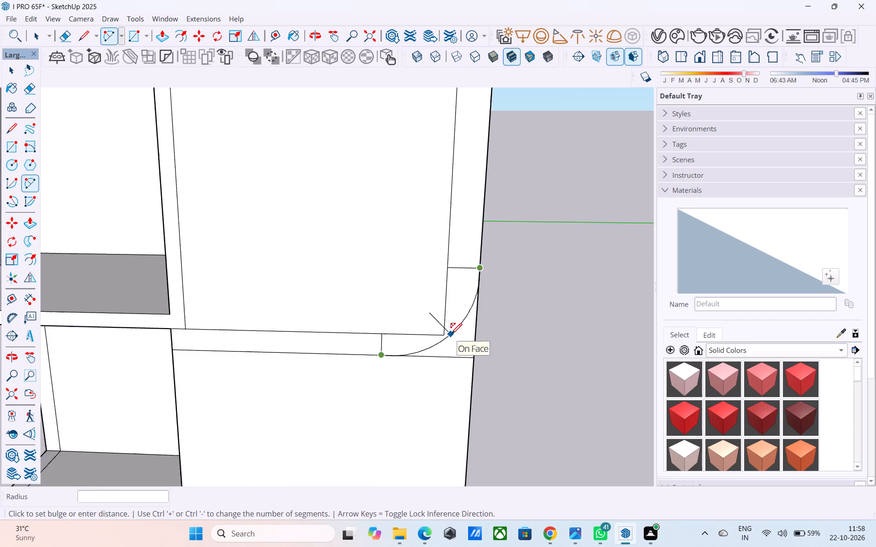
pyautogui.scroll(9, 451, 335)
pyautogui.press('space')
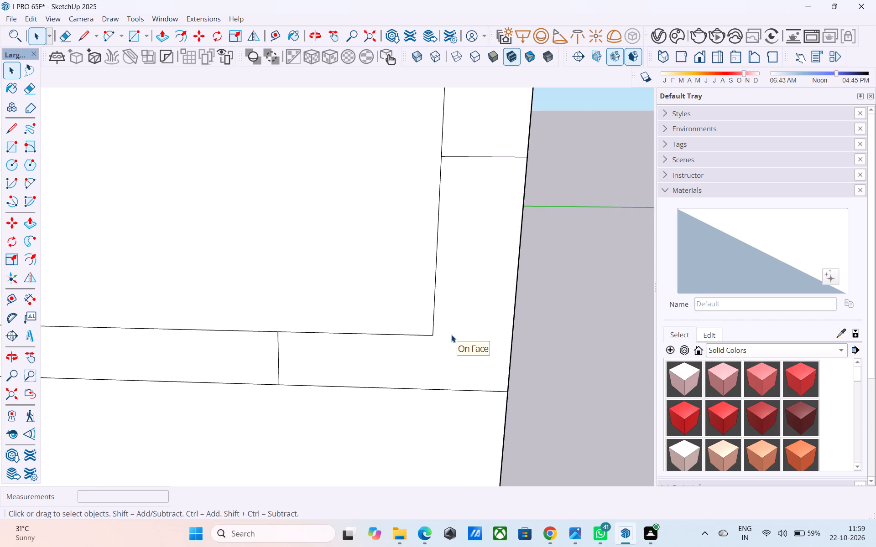
# Draw a 50-segment arc rounding the frame's outer lower corner between the two cross lines, with a radius of about 3'.
pyautogui.press('a')
pyautogui.write('50')
pyautogui.press('Return')
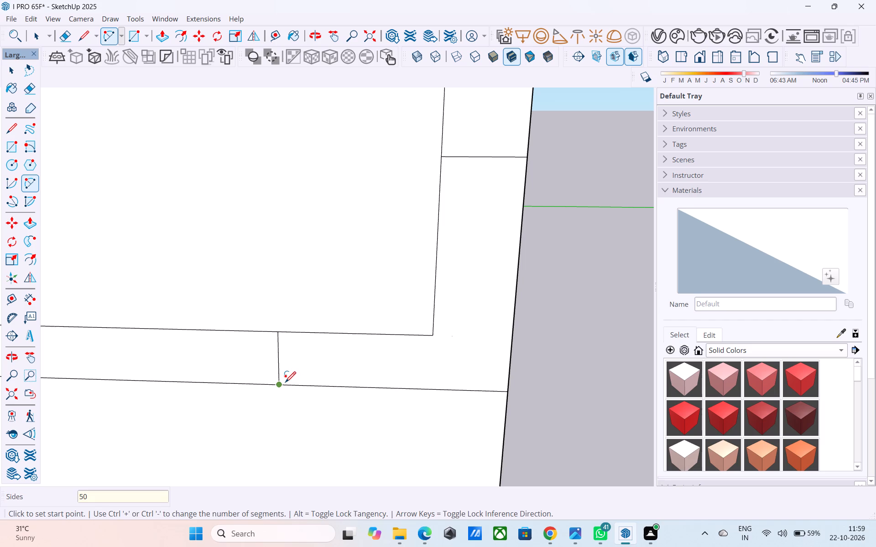
pyautogui.click(285, 383)
pyautogui.click(525, 163)
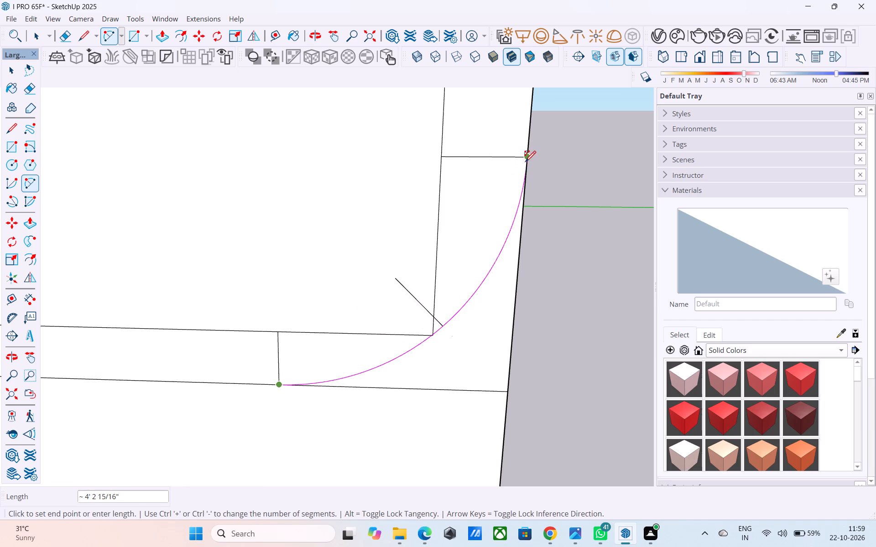
pyautogui.click(456, 317)
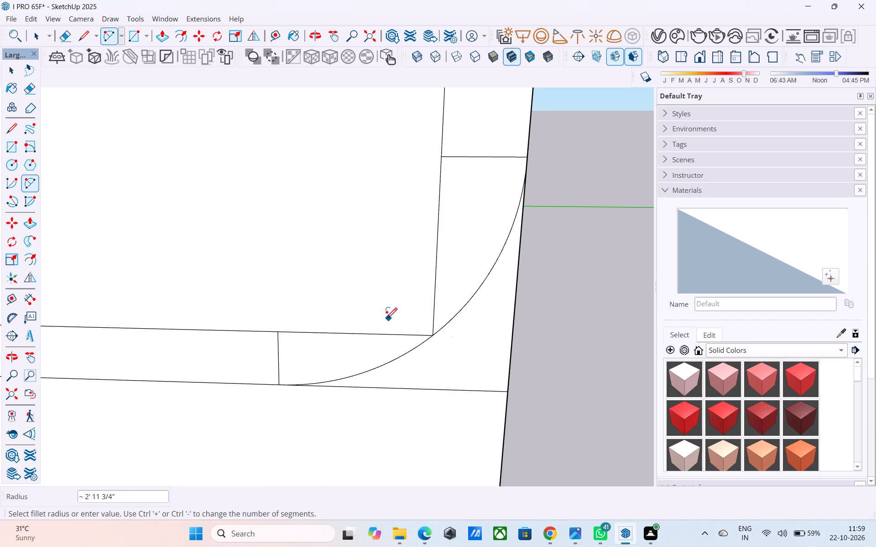
# Draw a matching arc on the frame's inner lower corner between the inner ends of the cross lines, with a bulge of about 7 5/16".
pyautogui.click(279, 330)
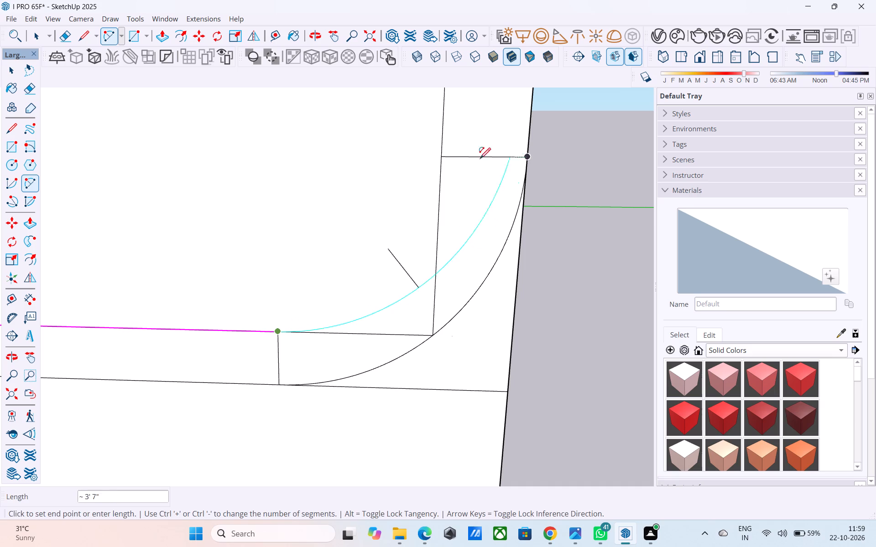
pyautogui.click(443, 160)
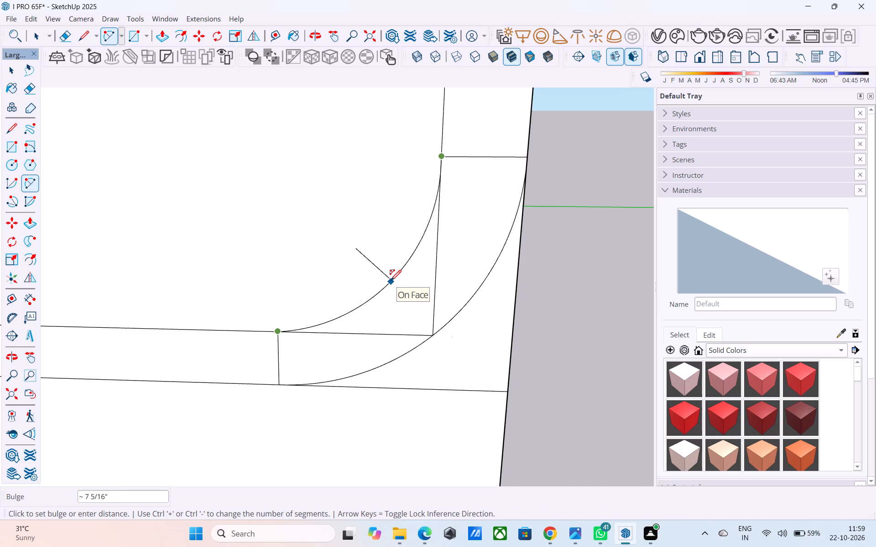
pyautogui.click(391, 282)
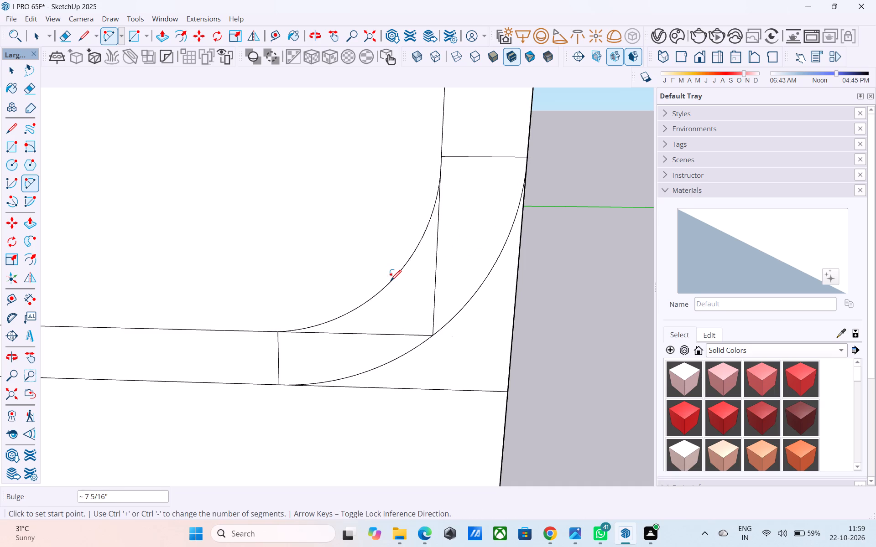
# Erase the two straight segments of the old square inner corner within the curved band.
pyautogui.scroll(-5, 390, 283)
pyautogui.press('e')
pyautogui.moveTo(395, 310); pyautogui.dragTo(388, 322)
pyautogui.moveTo(416, 288); pyautogui.dragTo(420, 289)
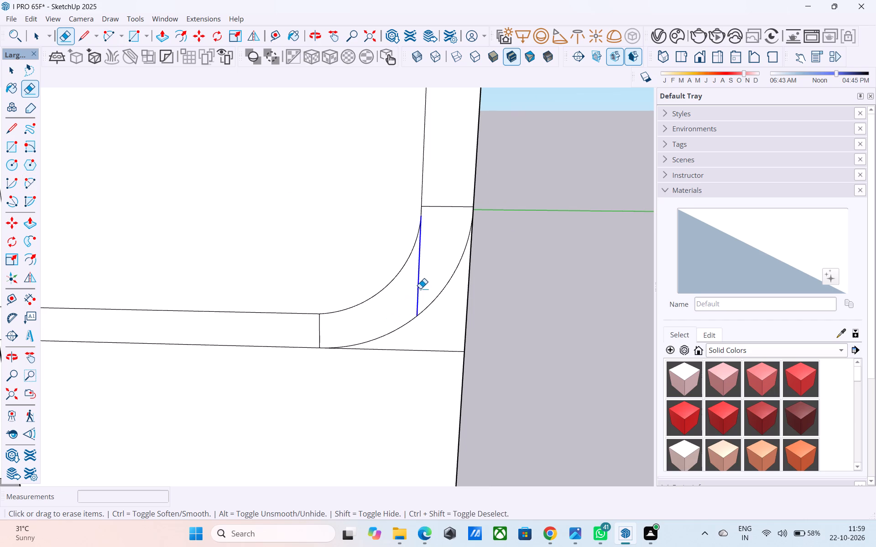
pyautogui.moveTo(420, 289); pyautogui.dragTo(422, 290)
# Examine the rounded frame corner and the whole building from the front, the side and below.
pyautogui.scroll(-18, 434, 219)
pyautogui.moveTo(377, 393); pyautogui.dragTo(388, 387, button='middle')
pyautogui.keyDown('shift'); pyautogui.moveTo(389, 387); pyautogui.dragTo(385, 409, button='middle'); pyautogui.keyUp('shift')
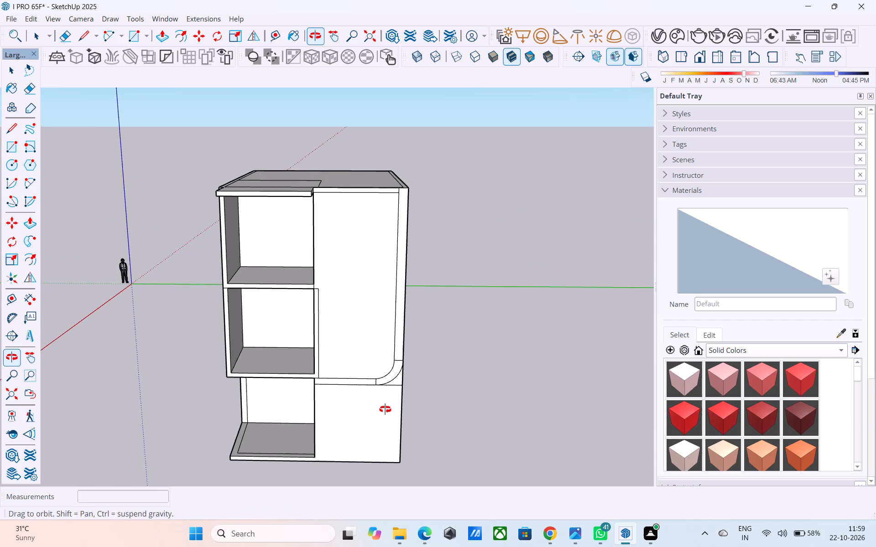
pyautogui.keyDown('shift'); pyautogui.moveTo(385, 409); pyautogui.dragTo(394, 310, button='middle'); pyautogui.keyUp('shift')
pyautogui.scroll(9, 395, 314)
pyautogui.moveTo(413, 359); pyautogui.dragTo(404, 336, button='middle')
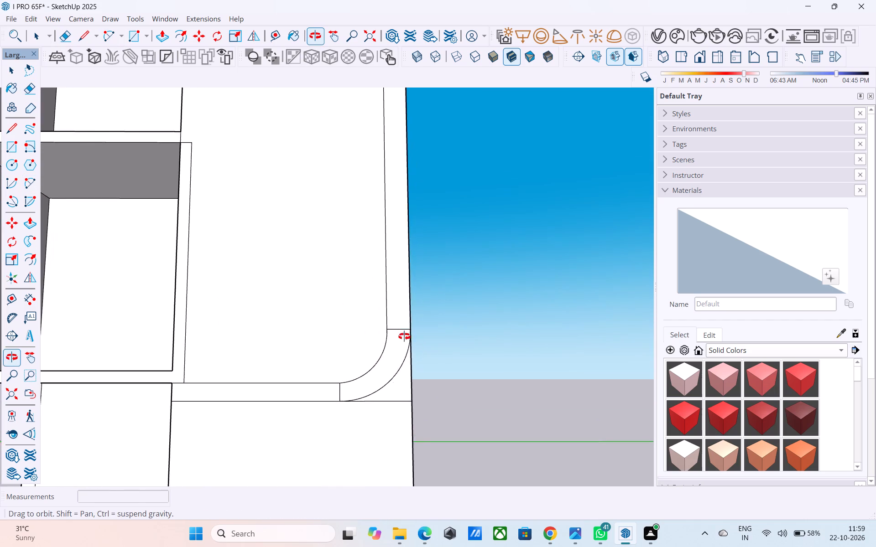
pyautogui.moveTo(404, 336); pyautogui.dragTo(365, 339, button='middle')
pyautogui.scroll(-4, 368, 341)
pyautogui.moveTo(368, 341); pyautogui.dragTo(376, 327, button='middle')
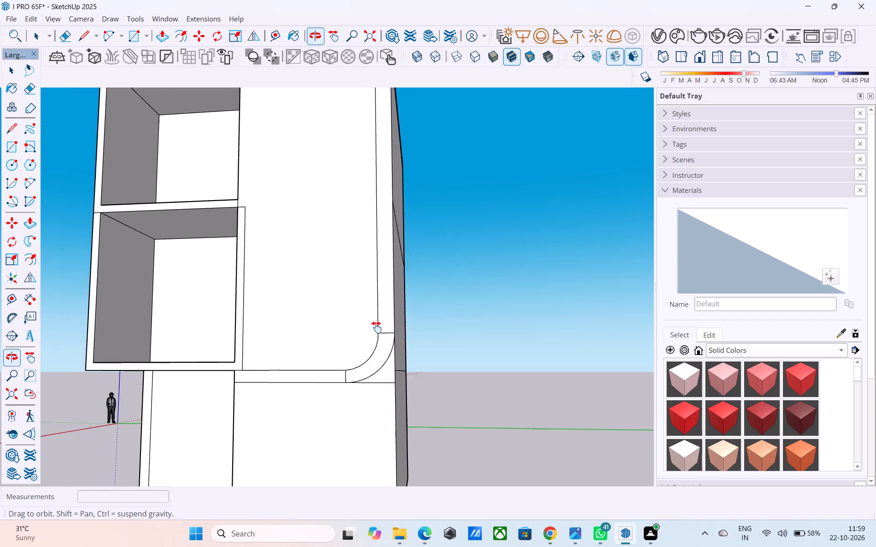
pyautogui.moveTo(376, 327); pyautogui.dragTo(330, 340, button='middle')
pyautogui.scroll(-3, 334, 341)
pyautogui.keyDown('shift'); pyautogui.moveTo(334, 341); pyautogui.dragTo(357, 450, button='middle'); pyautogui.keyUp('shift')
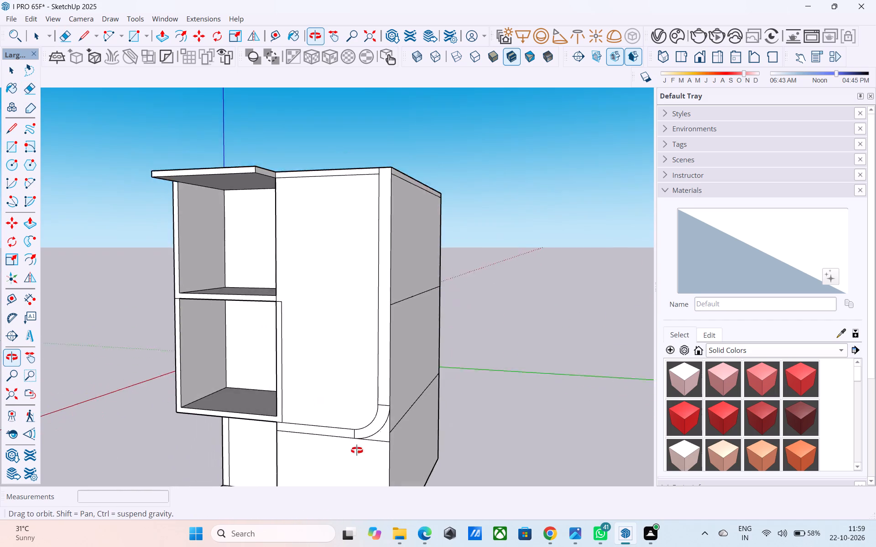
pyautogui.keyDown('shift'); pyautogui.moveTo(357, 450); pyautogui.dragTo(357, 451, button='middle'); pyautogui.keyUp('shift')
pyautogui.keyDown('shift'); pyautogui.moveTo(355, 307); pyautogui.dragTo(357, 346, button='middle'); pyautogui.keyUp('shift')
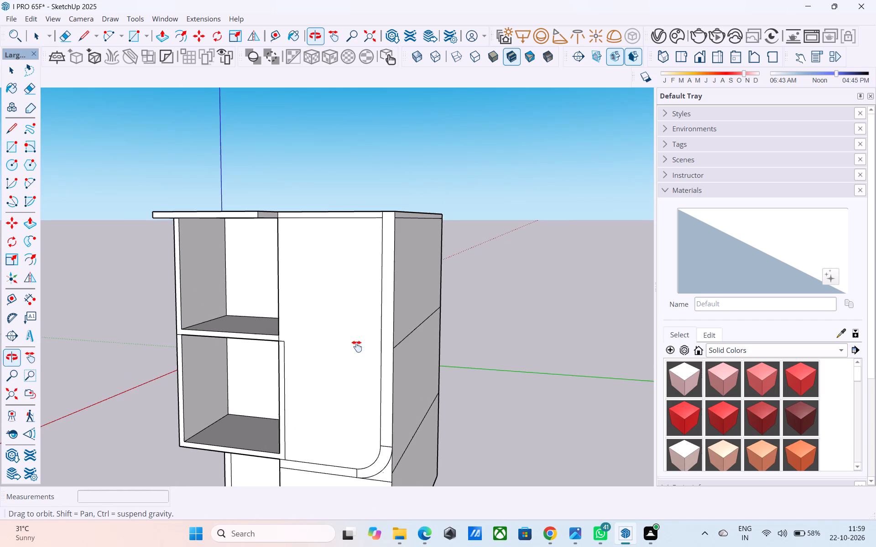
pyautogui.keyDown('shift'); pyautogui.moveTo(357, 346); pyautogui.dragTo(472, 313, button='middle'); pyautogui.keyUp('shift')
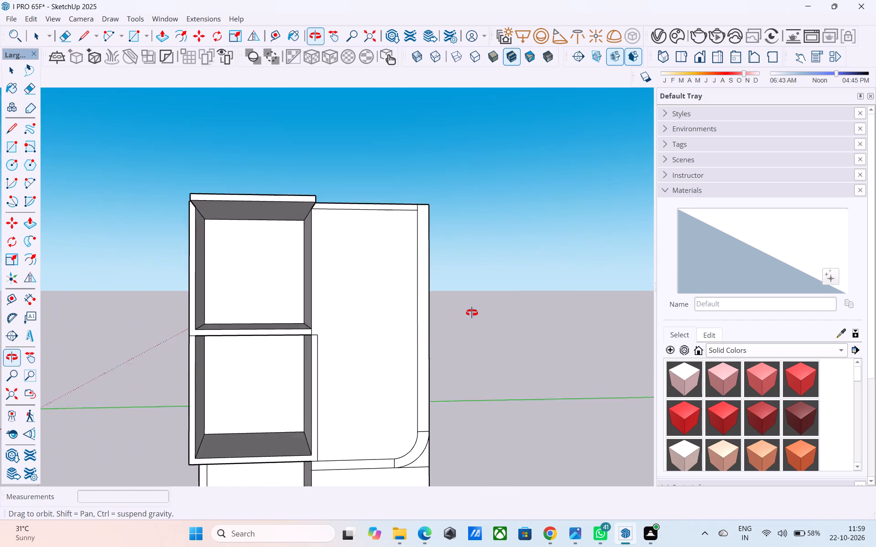
pyautogui.keyDown('shift'); pyautogui.moveTo(472, 313); pyautogui.dragTo(473, 312, button='middle'); pyautogui.keyUp('shift')
pyautogui.scroll(-4, 474, 304)
pyautogui.moveTo(469, 302); pyautogui.dragTo(418, 298, button='middle')
# Save the model.
pyautogui.hotkey('ctrl', 's')
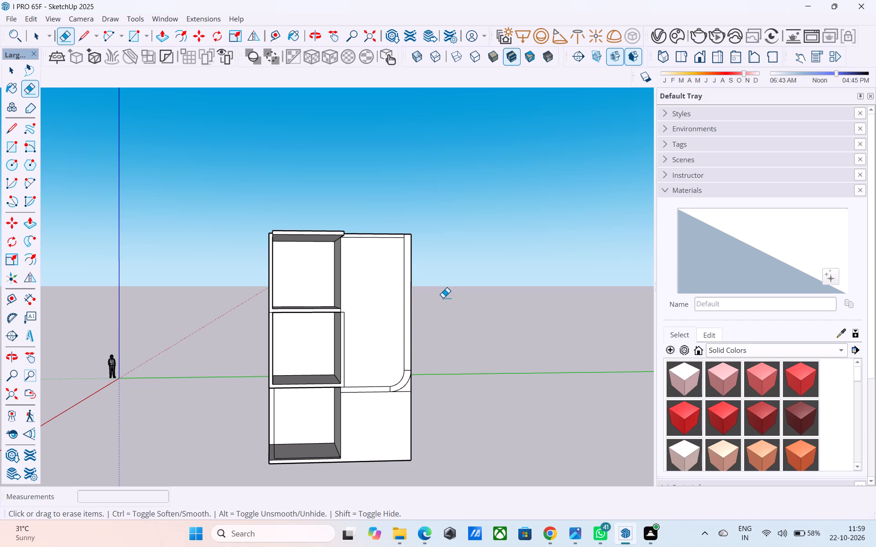
# Place a horizontal guide 3' above the facade panel's lower inner edge.
pyautogui.scroll(-1, 443, 298)
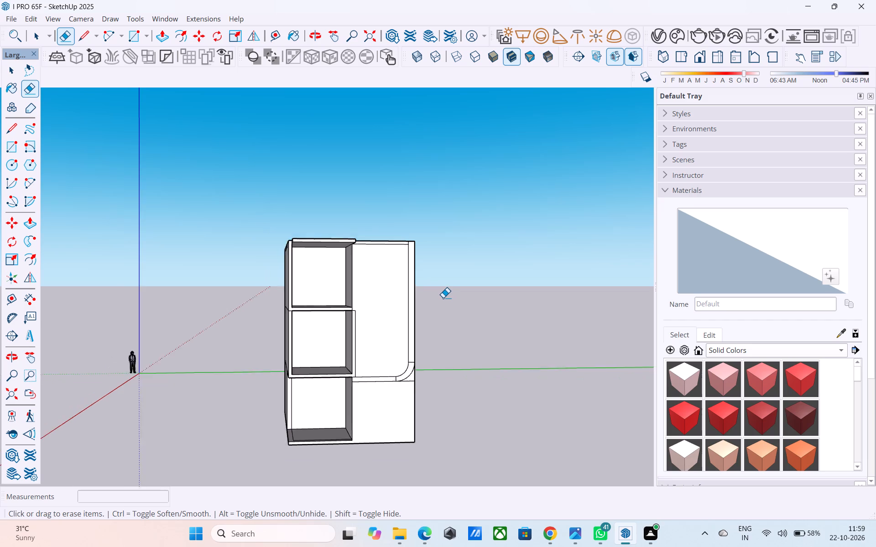
pyautogui.scroll(-2, 443, 298)
pyautogui.middleClick(430, 347)
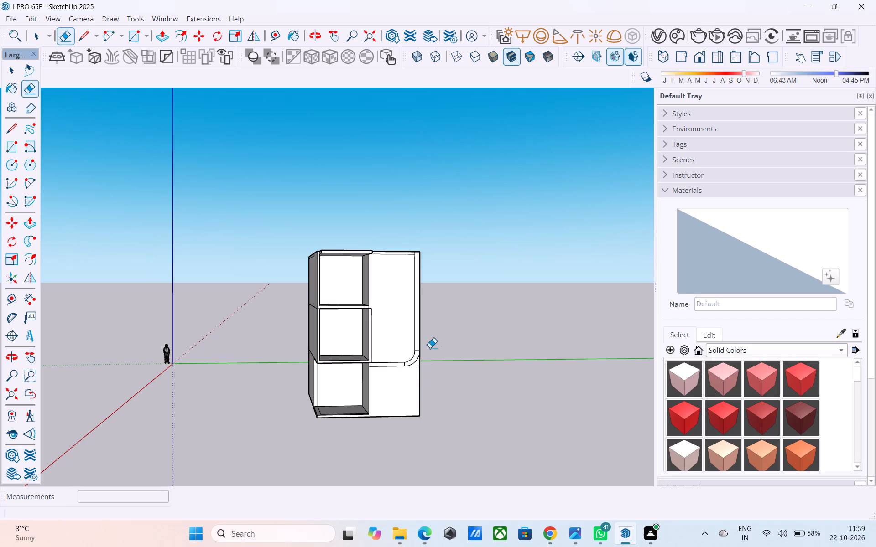
pyautogui.scroll(-2, 430, 348)
pyautogui.moveTo(430, 348); pyautogui.dragTo(402, 358, button='middle')
pyautogui.scroll(7, 405, 361)
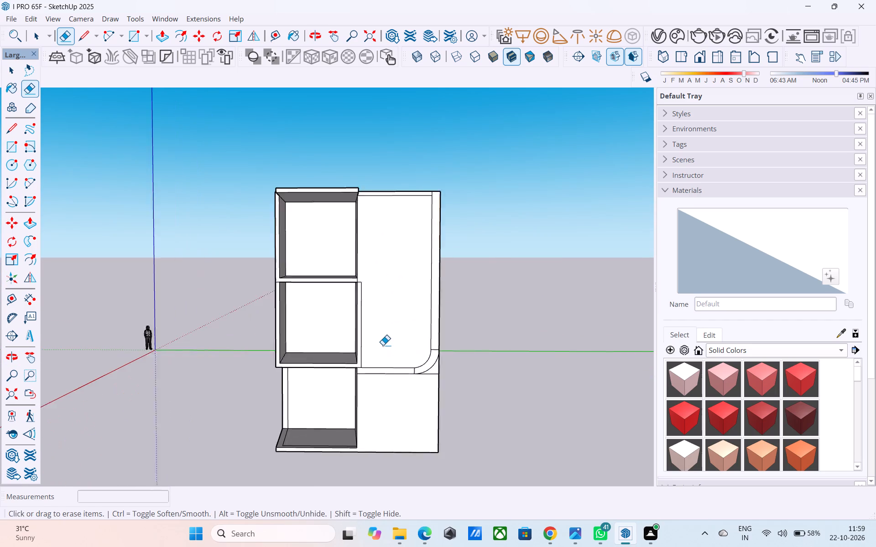
pyautogui.scroll(3, 383, 345)
pyautogui.scroll(3, 425, 299)
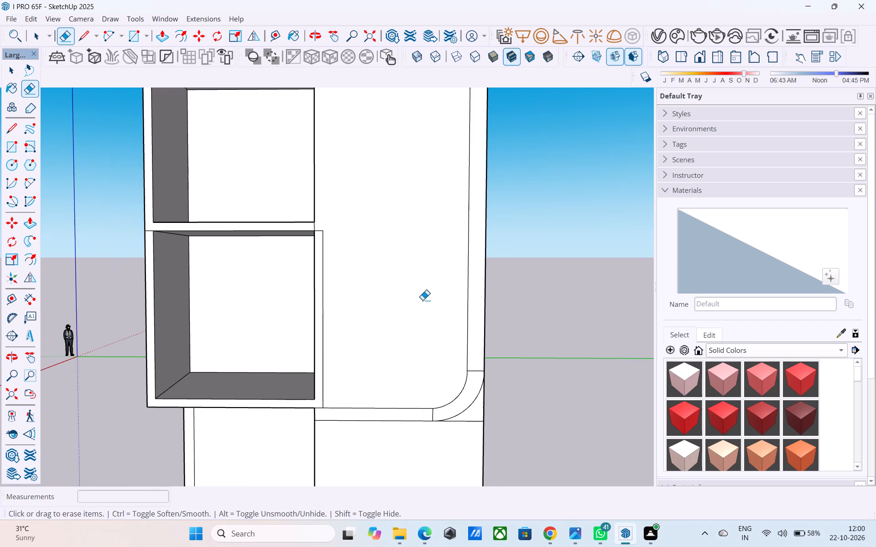
pyautogui.scroll(1, 419, 305)
pyautogui.press('space')
pyautogui.moveTo(414, 311); pyautogui.dragTo(434, 323, button='middle')
pyautogui.press('l')
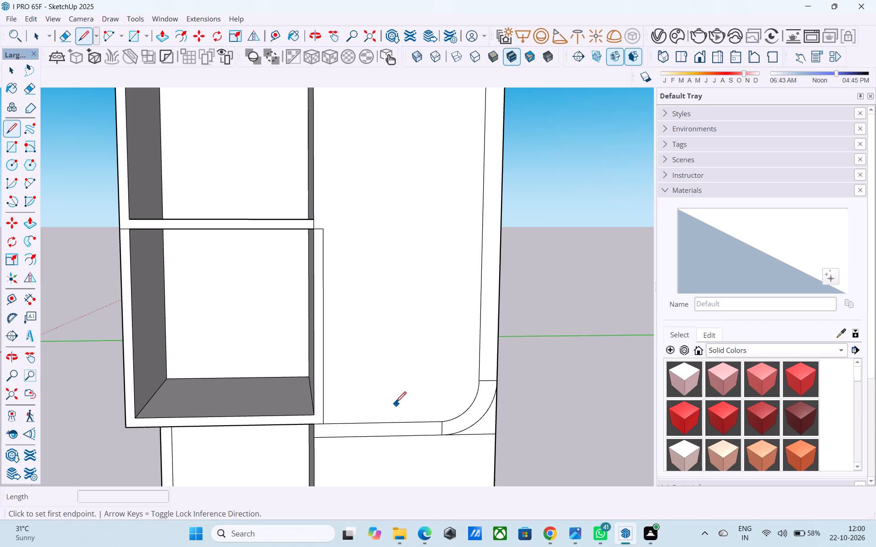
pyautogui.press('t')
pyautogui.click(400, 420)
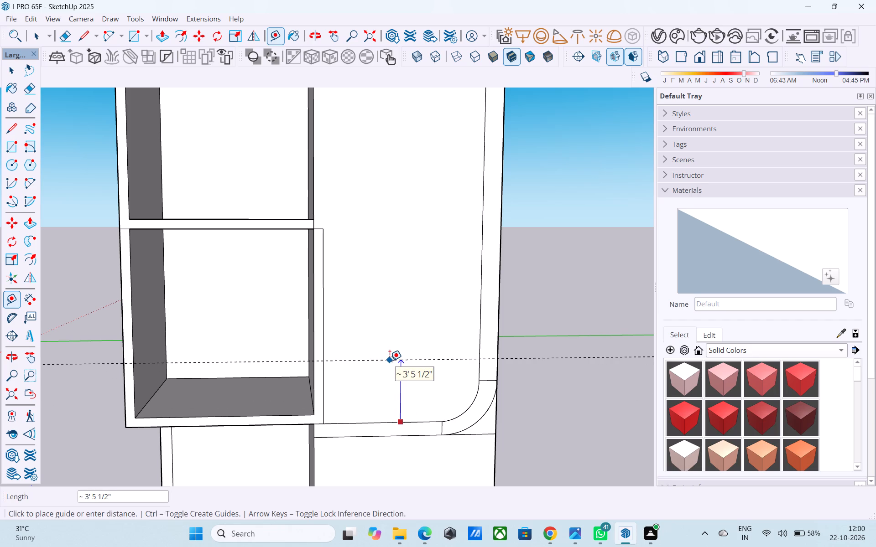
pyautogui.write("3'")
pyautogui.press('Return')
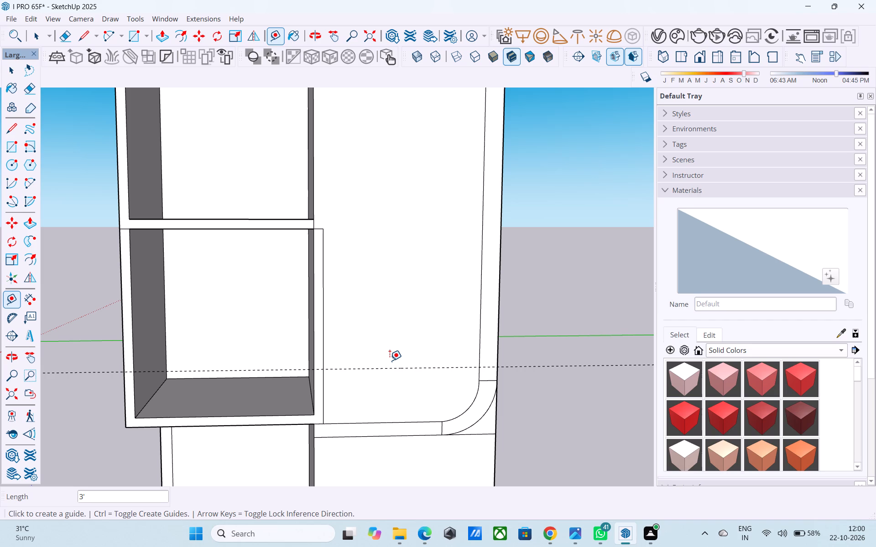
# Draw a 9' horizontal line across the facade panel from the top storey's floor edge to the frame's inner side edge.
pyautogui.scroll(-9, 382, 341)
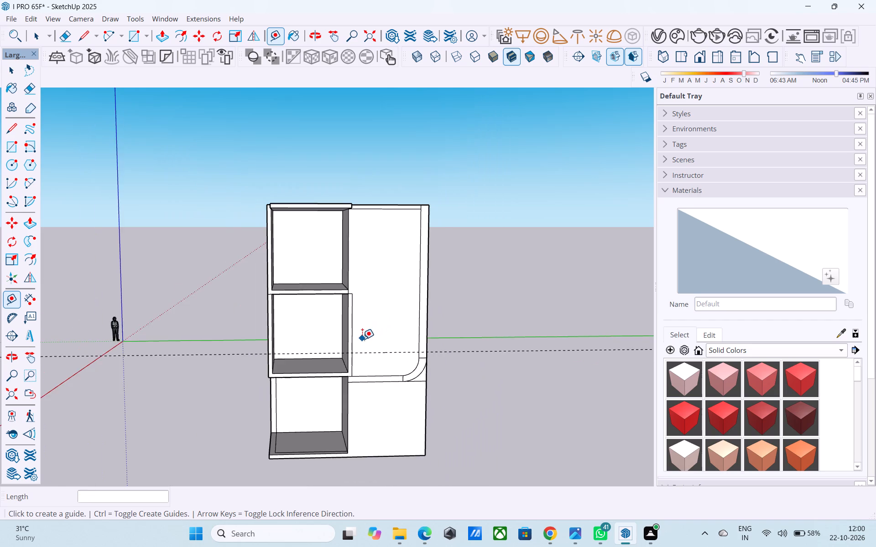
pyautogui.scroll(6, 360, 347)
pyautogui.scroll(6, 335, 255)
pyautogui.scroll(-1, 339, 243)
pyautogui.scroll(1, 339, 243)
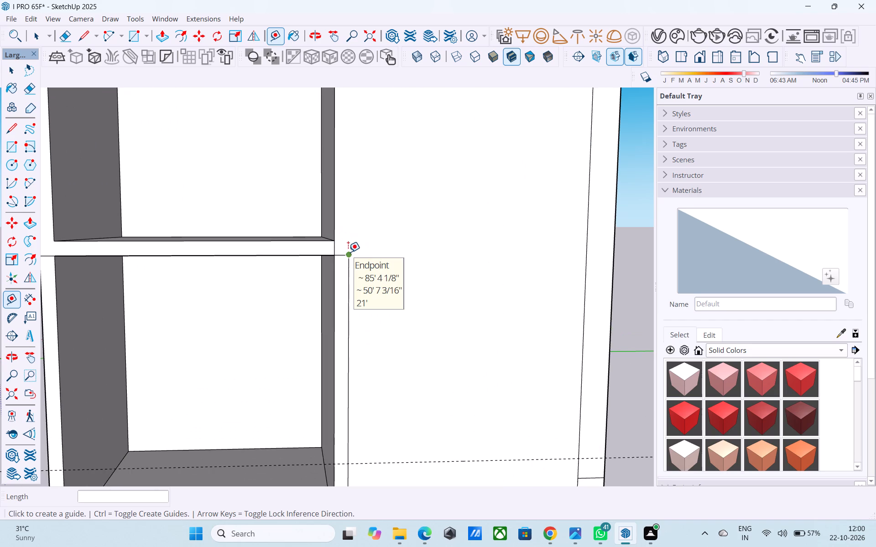
pyautogui.click(334, 241)
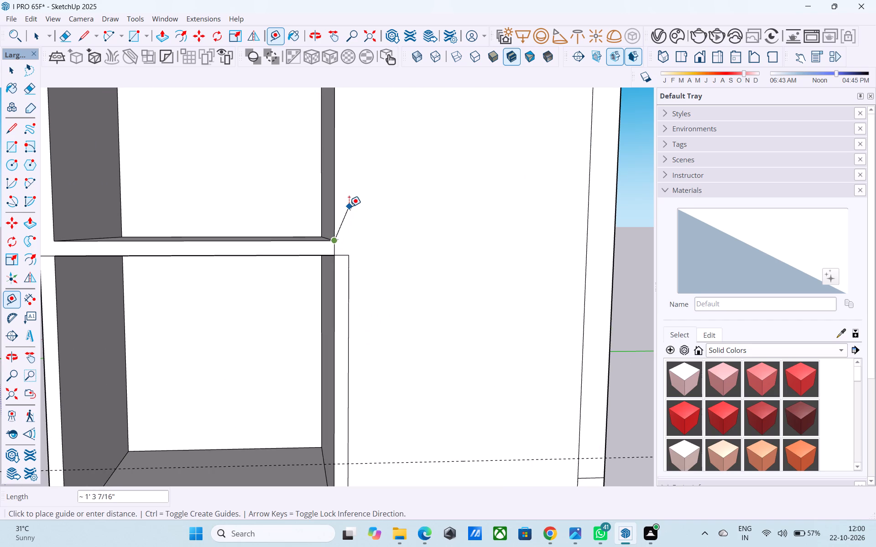
pyautogui.press('space')
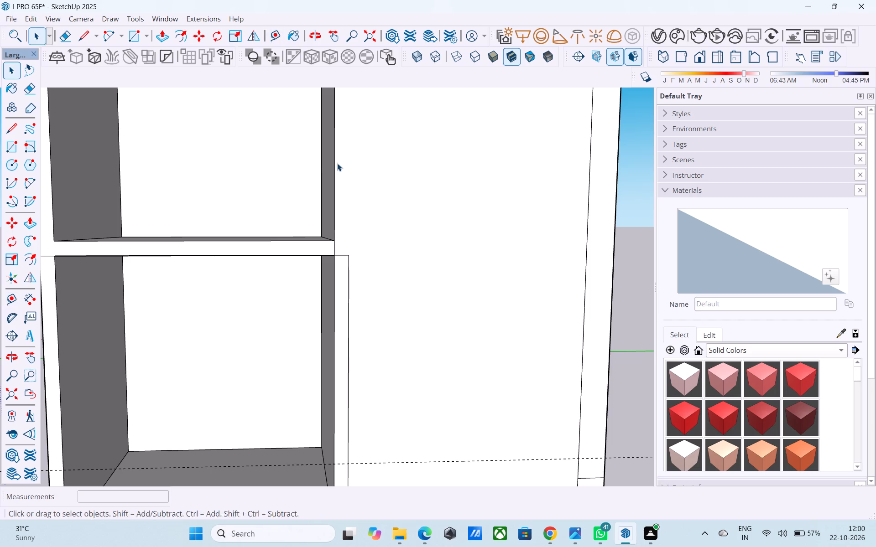
pyautogui.write('L')
pyautogui.click(333, 243)
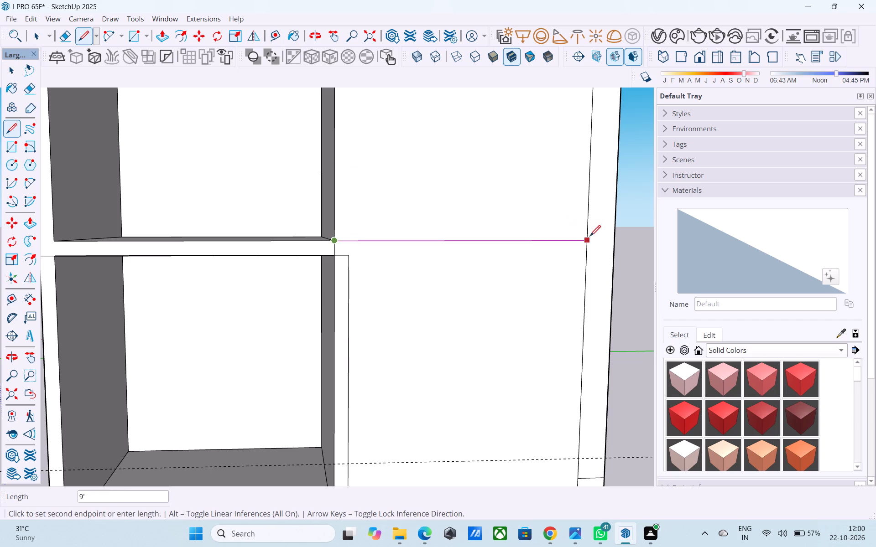
pyautogui.click(590, 242)
# Place a horizontal guide 3' above the line across the facade panel.
pyautogui.press('t')
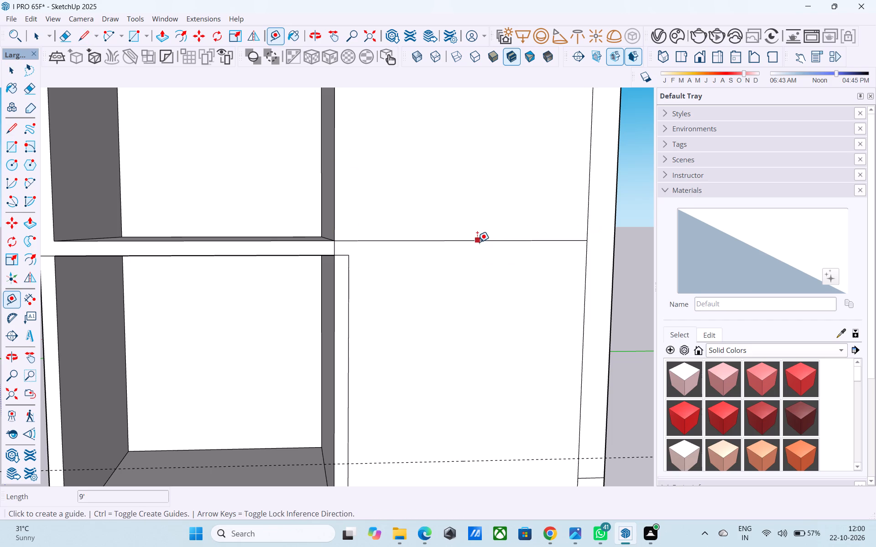
pyautogui.click(477, 242)
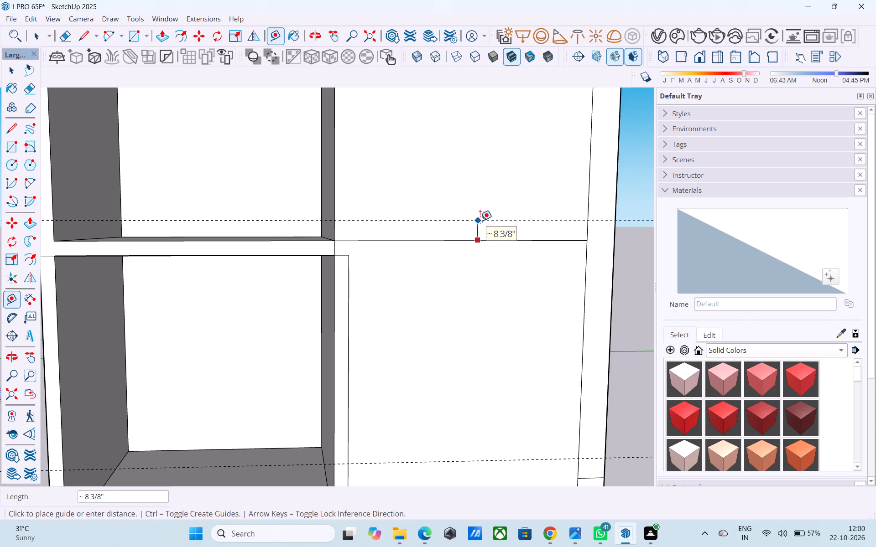
pyautogui.write("3'")
pyautogui.press('Return')
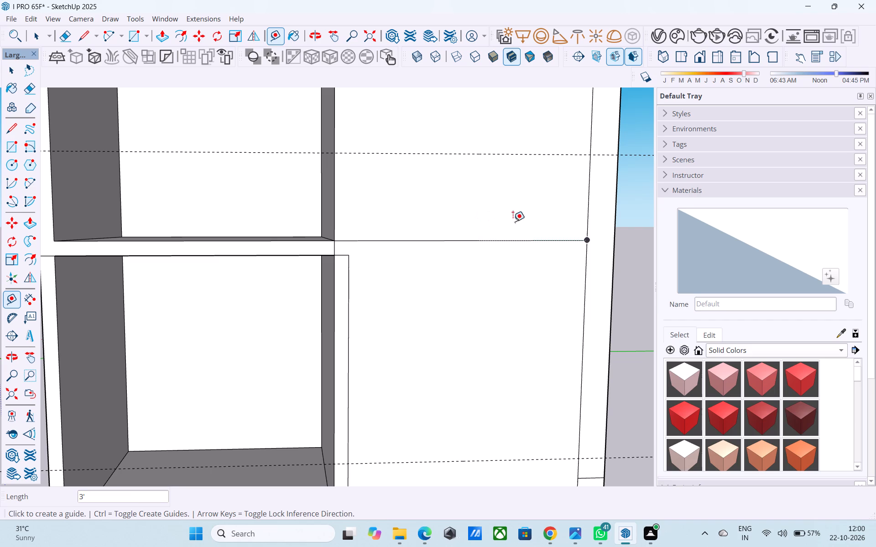
# Place a vertical guide through the midpoint of the 9' horizontal line across the facade panel.
pyautogui.click(589, 191)
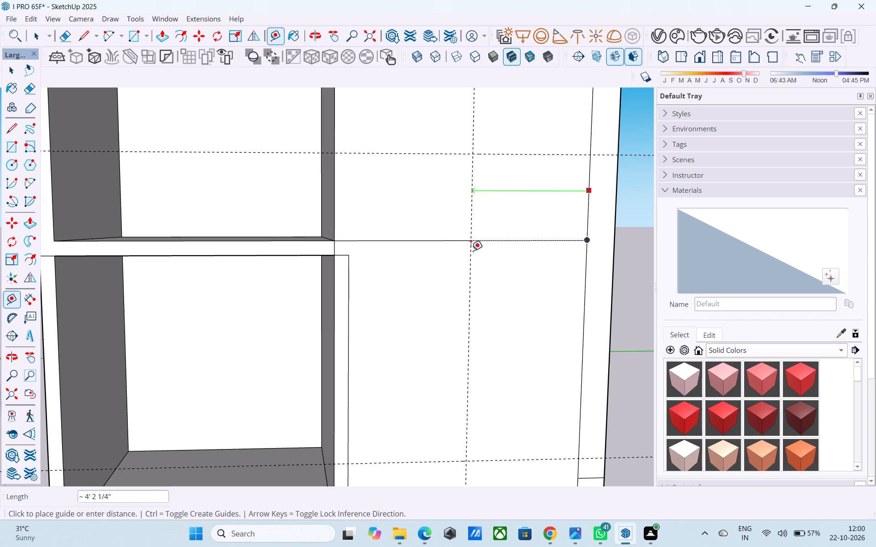
pyautogui.click(463, 239)
# Place a horizontal guide 5' above the line across the facade panel.
pyautogui.scroll(-10, 447, 272)
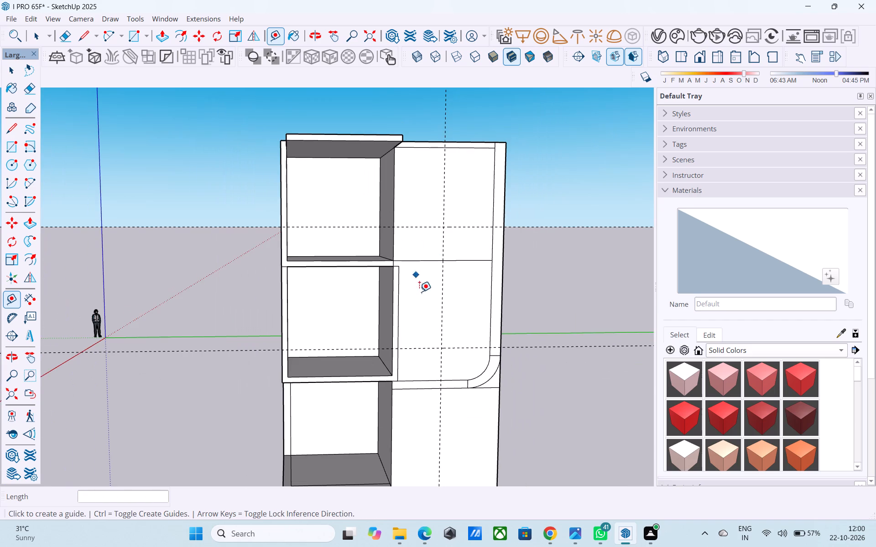
pyautogui.scroll(7, 480, 350)
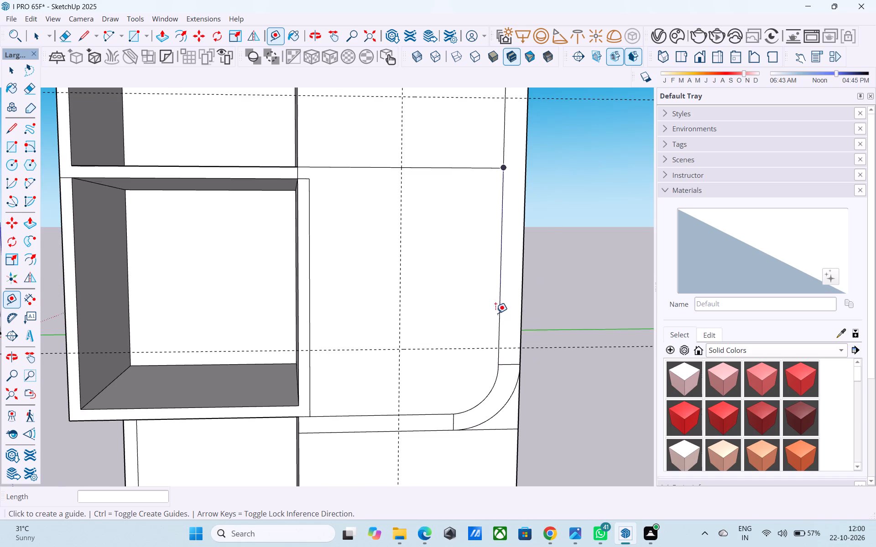
pyautogui.scroll(-8, 389, 376)
pyautogui.moveTo(354, 380); pyautogui.dragTo(355, 212, button='middle')
pyautogui.moveTo(360, 218); pyautogui.dragTo(362, 304, button='middle')
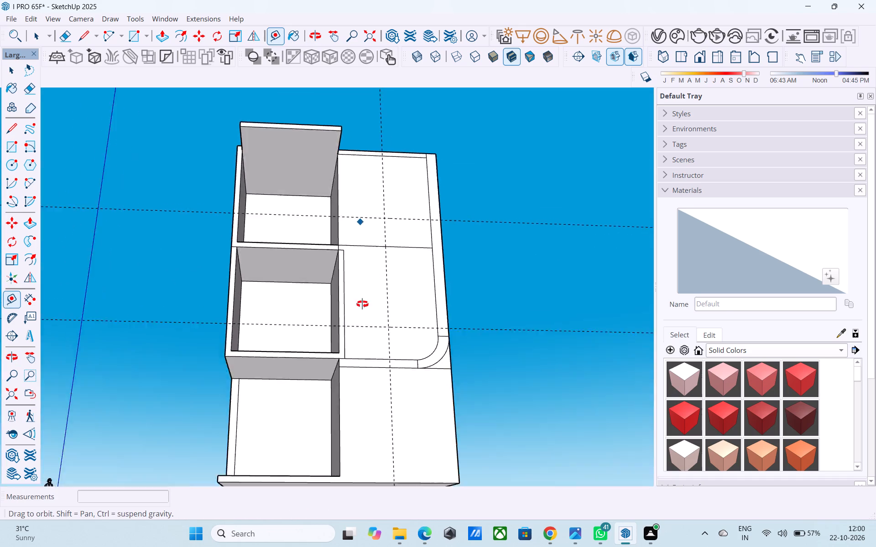
pyautogui.moveTo(362, 304); pyautogui.dragTo(354, 408, button='middle')
pyautogui.scroll(5, 369, 231)
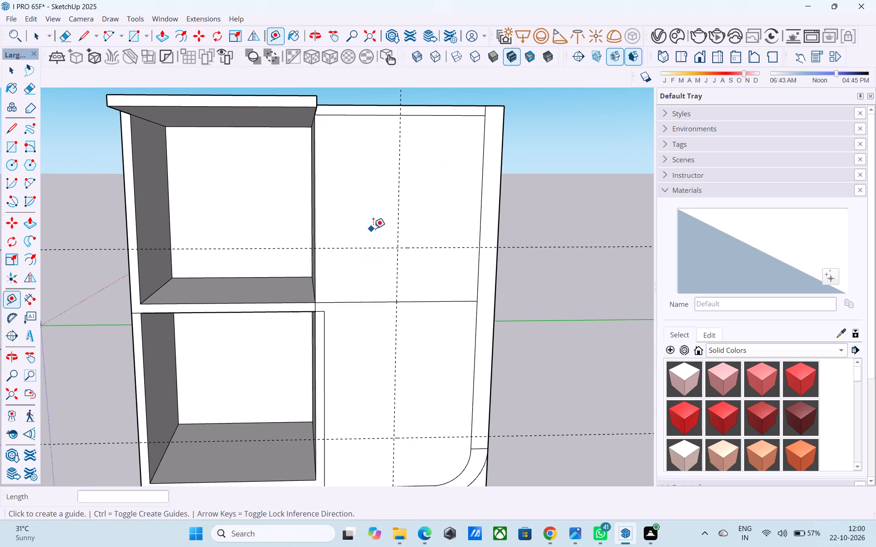
pyautogui.scroll(1, 376, 225)
pyautogui.scroll(-5, 376, 225)
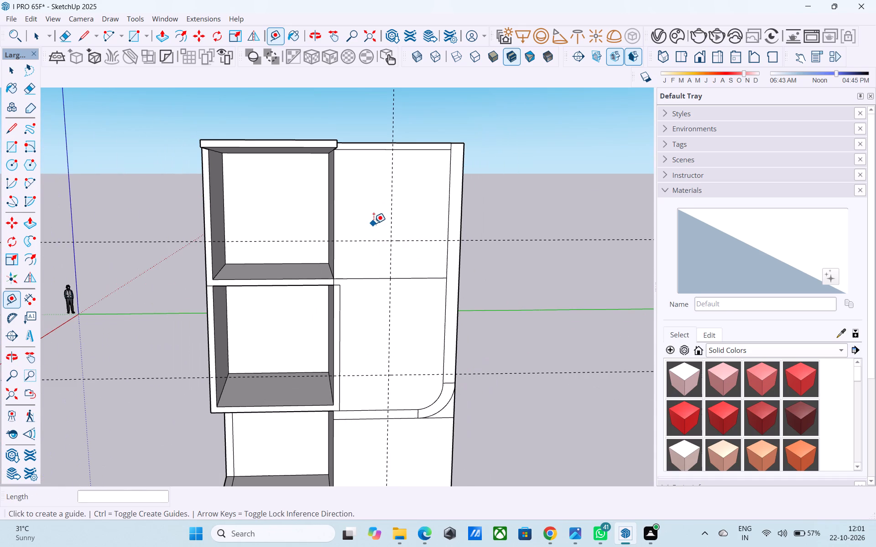
pyautogui.scroll(3, 374, 223)
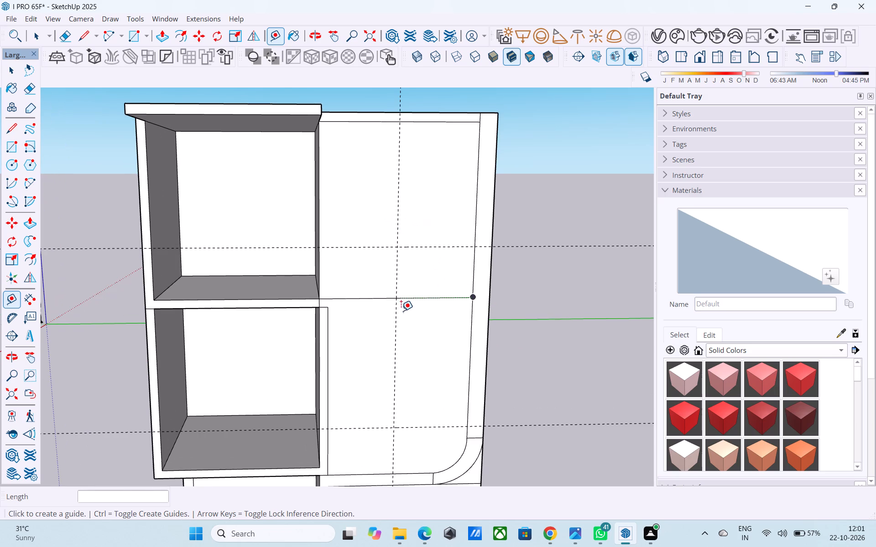
pyautogui.click(408, 295)
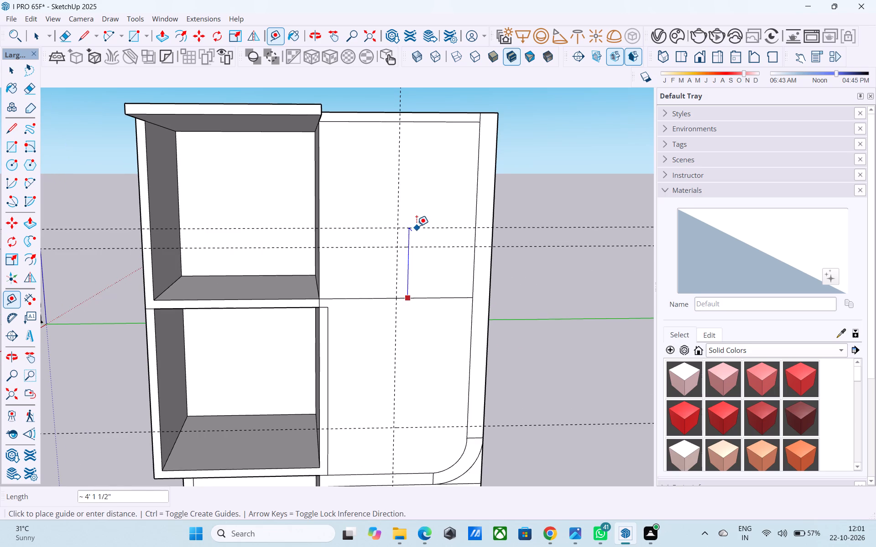
pyautogui.write("5'")
pyautogui.press('Return')
# Place a horizontal guide 5' above the facade panel's lower inner edge.
pyautogui.scroll(1, 414, 221)
pyautogui.scroll(-7, 409, 217)
pyautogui.scroll(10, 426, 381)
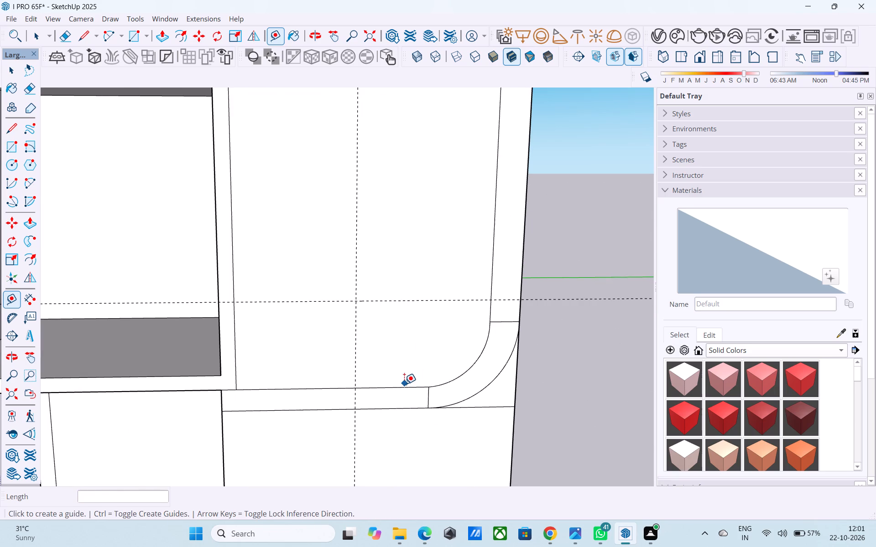
pyautogui.click(404, 387)
pyautogui.write("5'")
pyautogui.press('Return')
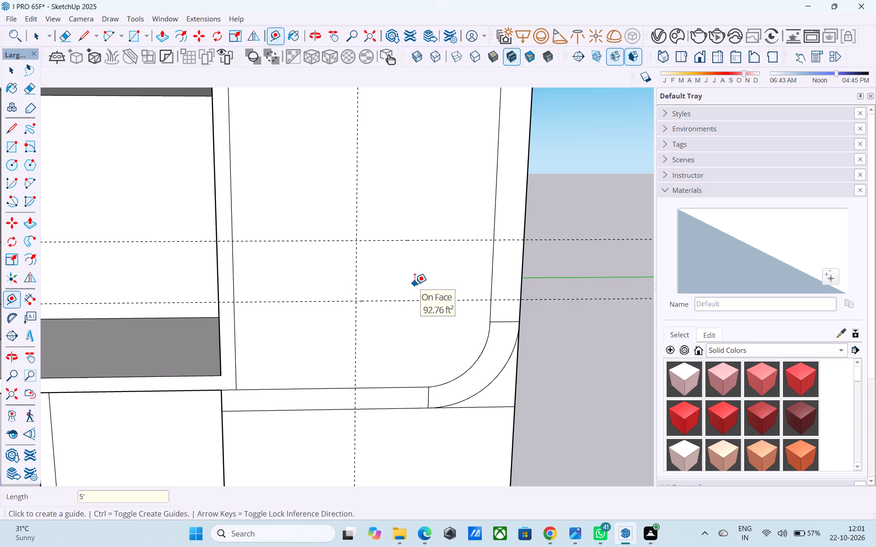
# Draw a 100-sided circle of 3' radius on the middle storey's panel, centred where the vertical guide crosses the 5' guide.
pyautogui.scroll(-3, 337, 438)
pyautogui.moveTo(330, 446); pyautogui.dragTo(349, 495, button='middle')
pyautogui.press('c')
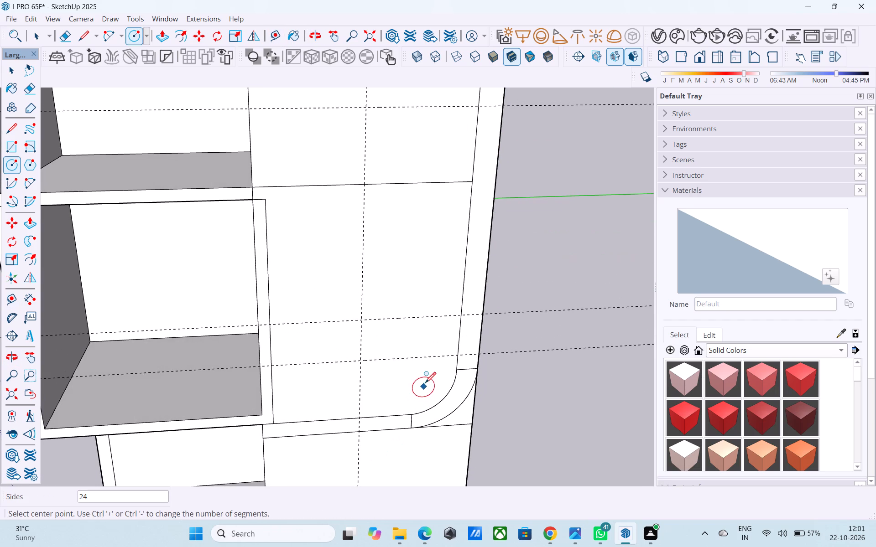
pyautogui.moveTo(427, 379); pyautogui.dragTo(413, 389, button='middle')
pyautogui.scroll(4, 348, 360)
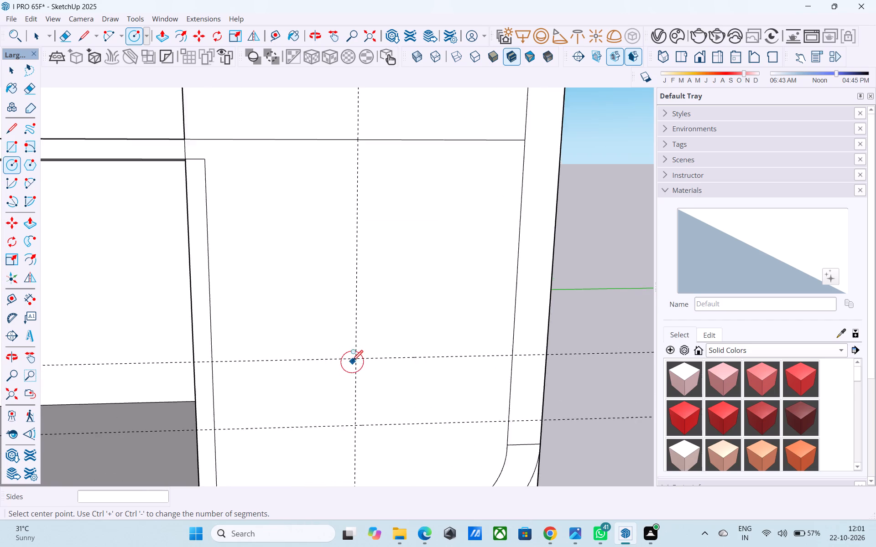
pyautogui.scroll(2, 352, 362)
pyautogui.click(356, 359)
pyautogui.scroll(-7, 434, 374)
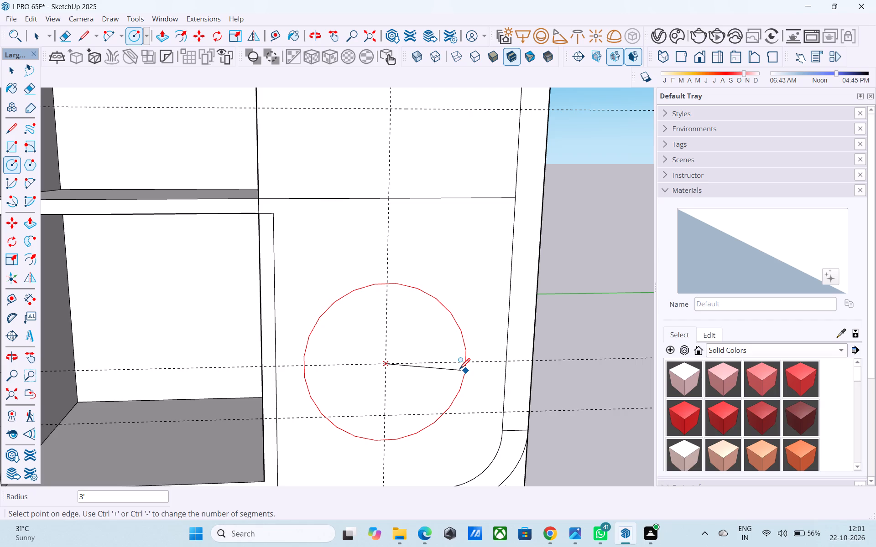
pyautogui.press('c')
pyautogui.write('100')
pyautogui.press('Return')
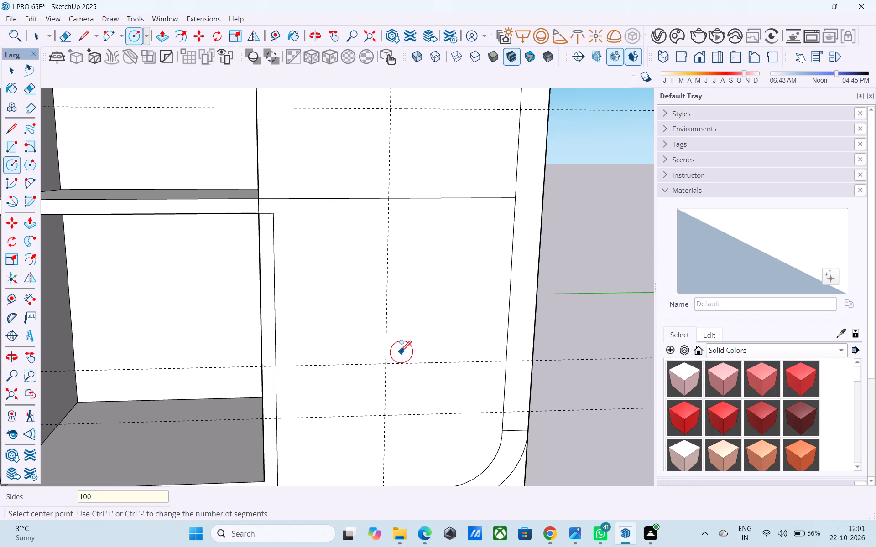
pyautogui.click(386, 365)
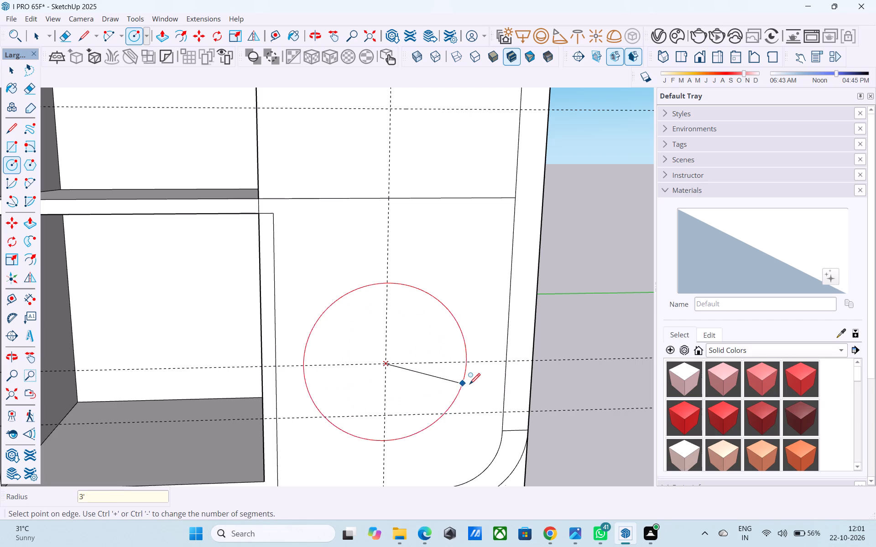
pyautogui.write("3'")
pyautogui.press('Return')
# Draw a circle of 3' radius on the top storey's panel, centred where the vertical guide crosses the 5' guide.
pyautogui.keyDown('shift'); pyautogui.moveTo(377, 215); pyautogui.dragTo(361, 331, button='middle'); pyautogui.keyUp('shift')
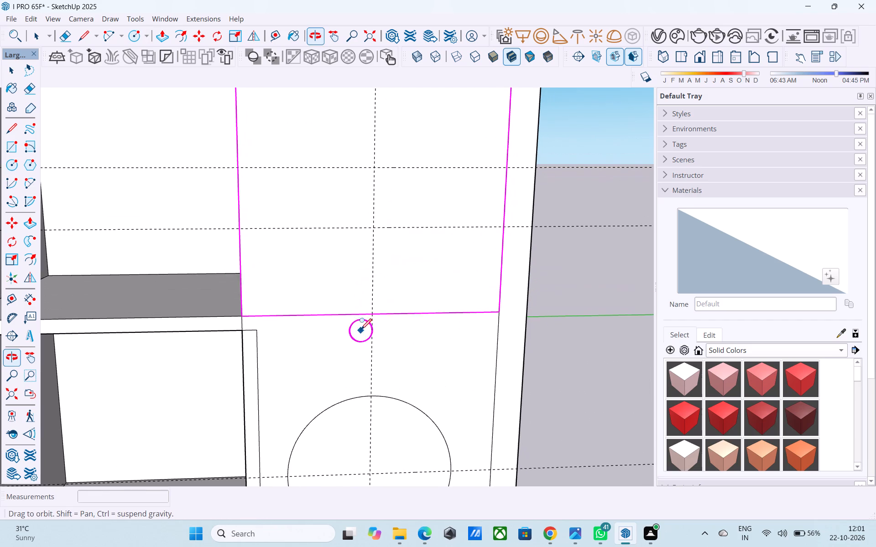
pyautogui.click(376, 168)
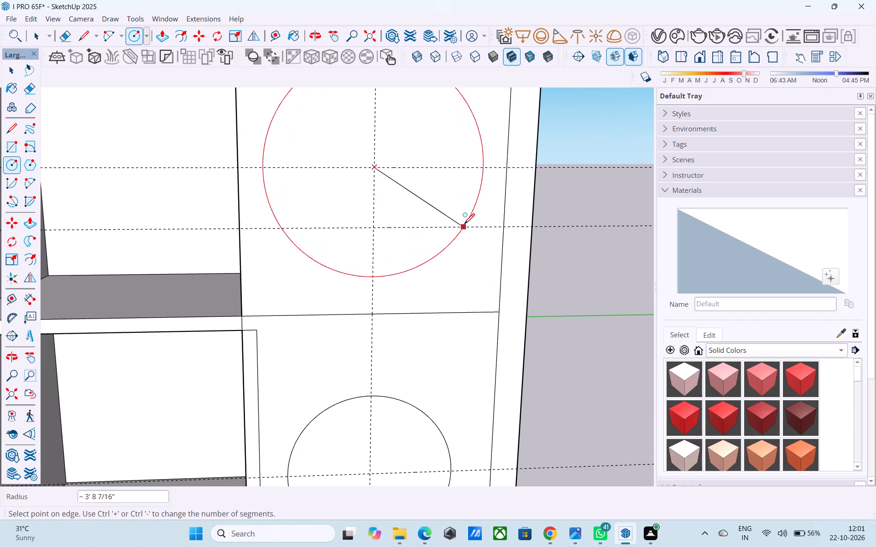
pyautogui.write("3'")
pyautogui.press('Return')
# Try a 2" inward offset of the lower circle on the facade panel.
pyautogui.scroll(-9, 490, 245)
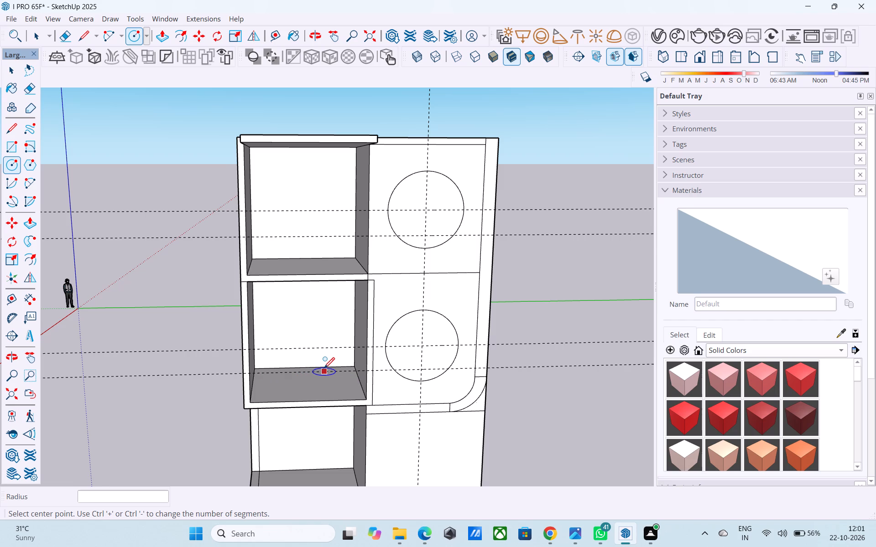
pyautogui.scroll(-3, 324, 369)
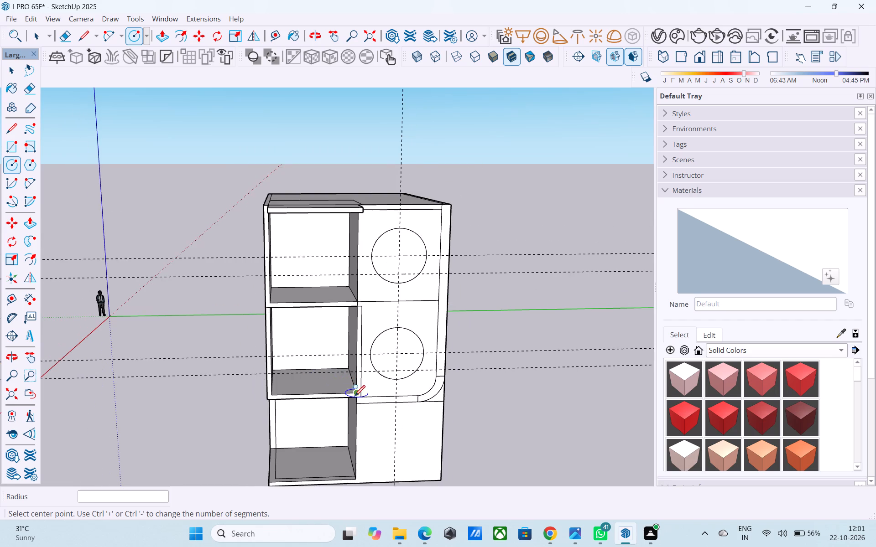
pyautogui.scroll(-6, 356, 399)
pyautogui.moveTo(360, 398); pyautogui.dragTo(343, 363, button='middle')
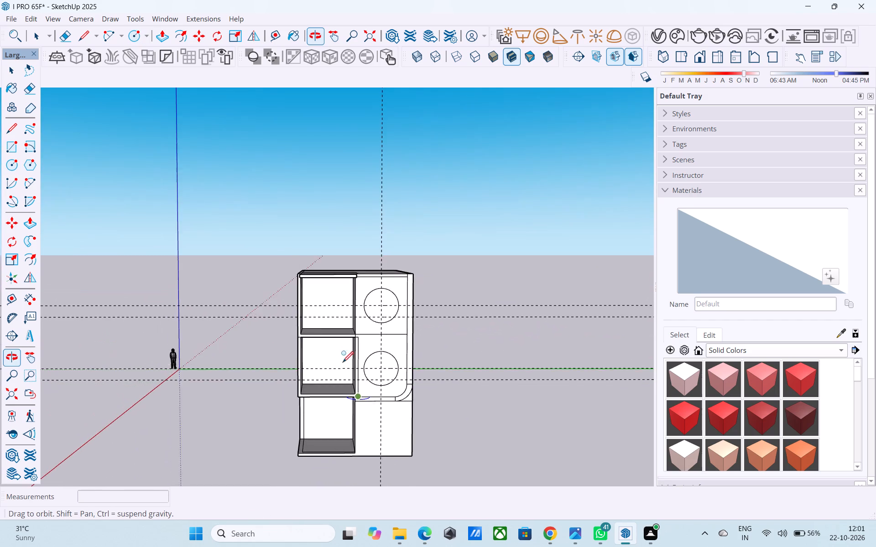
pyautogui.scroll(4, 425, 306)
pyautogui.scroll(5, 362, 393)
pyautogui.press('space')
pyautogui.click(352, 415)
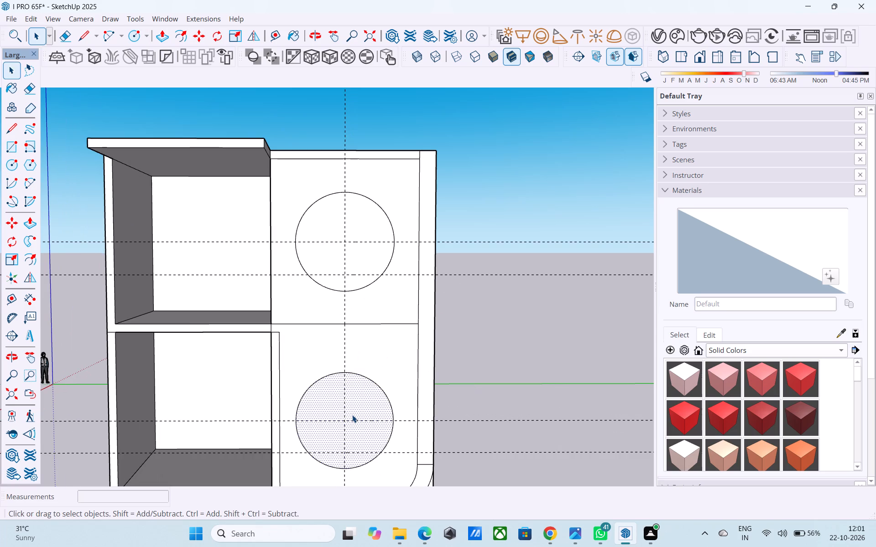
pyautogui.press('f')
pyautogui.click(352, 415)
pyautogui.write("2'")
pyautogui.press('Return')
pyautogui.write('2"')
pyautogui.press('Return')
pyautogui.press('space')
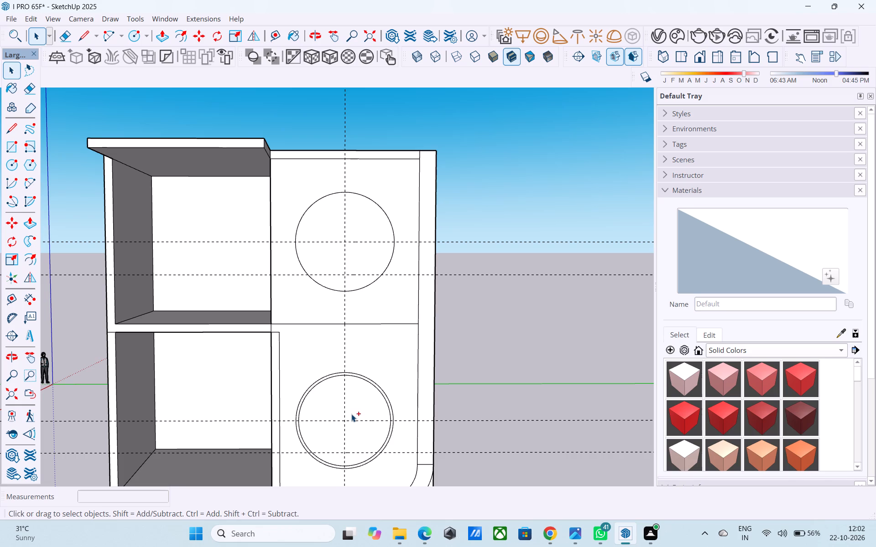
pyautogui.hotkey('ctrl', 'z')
# Offset the lower facade circle inward by 3".
pyautogui.click(351, 413)
pyautogui.press('f')
pyautogui.click(349, 413)
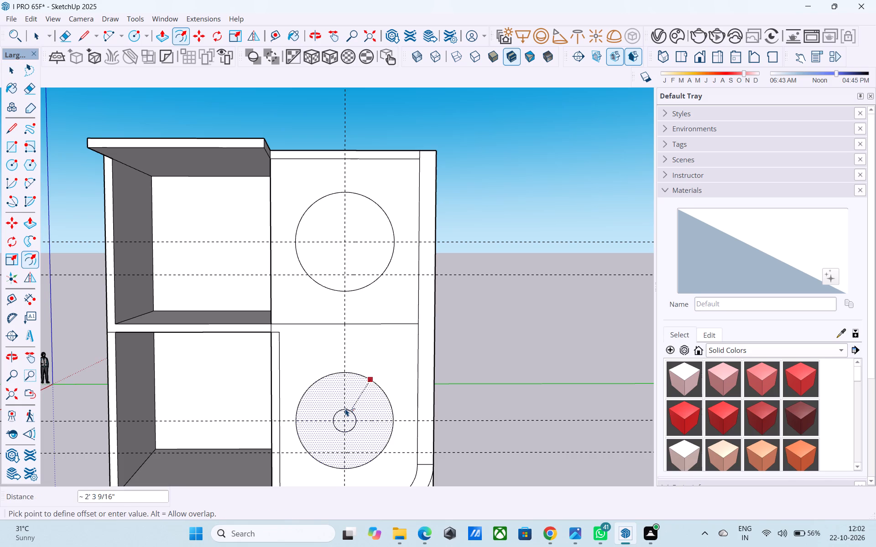
pyautogui.write('3"')
pyautogui.press('Return')
pyautogui.press('space')
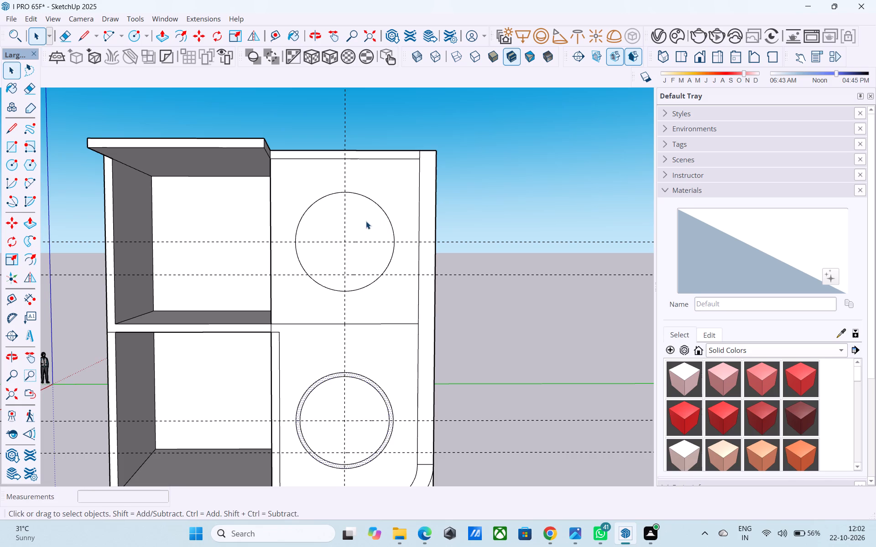
# Offset the upper facade circle inward by 3".
pyautogui.click(365, 221)
pyautogui.press('f')
pyautogui.click(365, 221)
pyautogui.write('3"')
pyautogui.press('Return')
pyautogui.press('space')
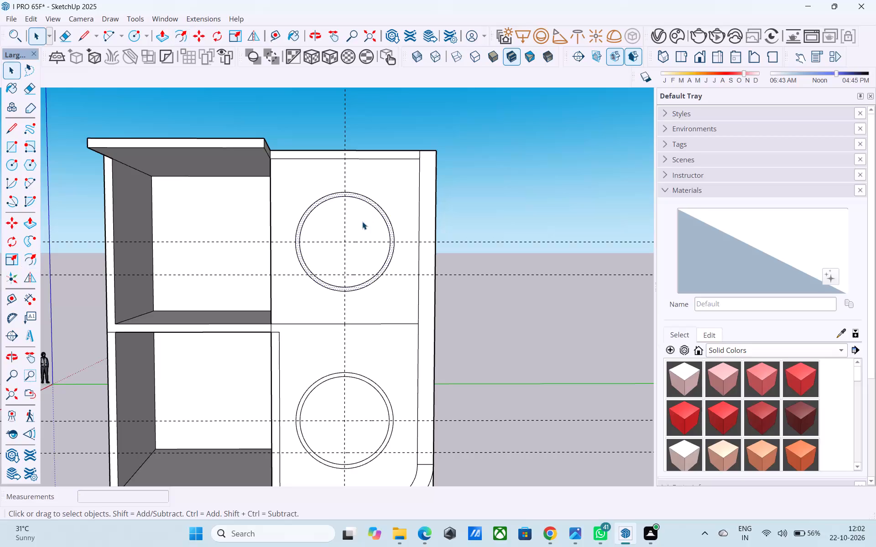
# Extrude the facade frame's vertical side strip outward by 6".
pyautogui.scroll(-4, 347, 280)
pyautogui.moveTo(318, 352); pyautogui.dragTo(339, 364, button='middle')
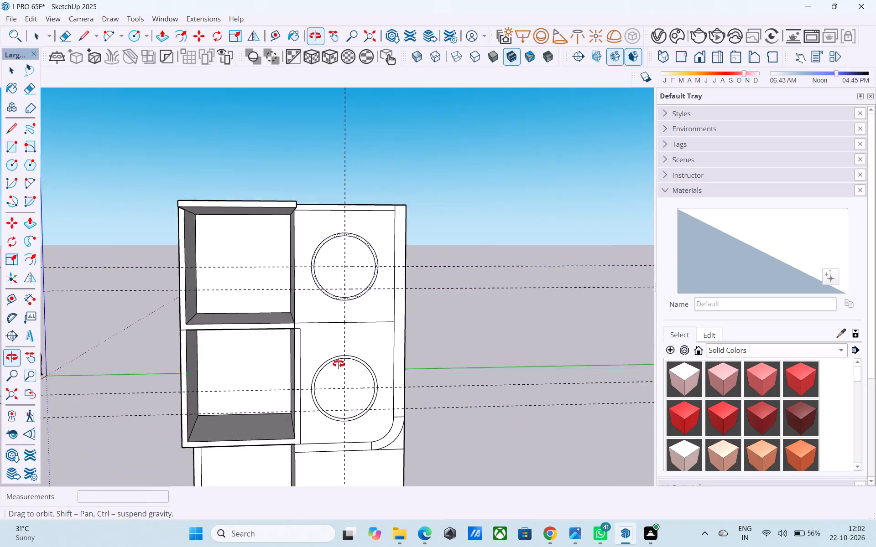
pyautogui.moveTo(339, 364); pyautogui.dragTo(172, 441, button='middle')
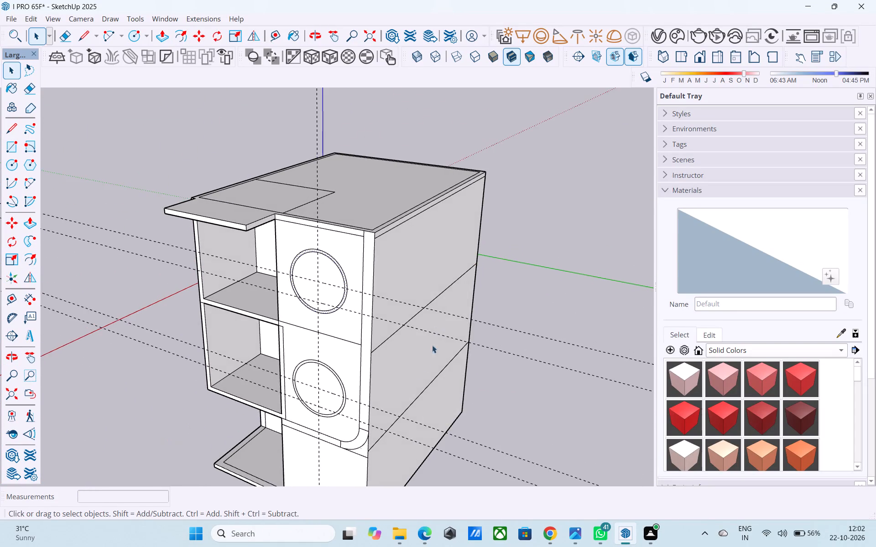
pyautogui.scroll(5, 405, 379)
pyautogui.scroll(-4, 345, 416)
pyautogui.scroll(3, 347, 403)
pyautogui.click(347, 403)
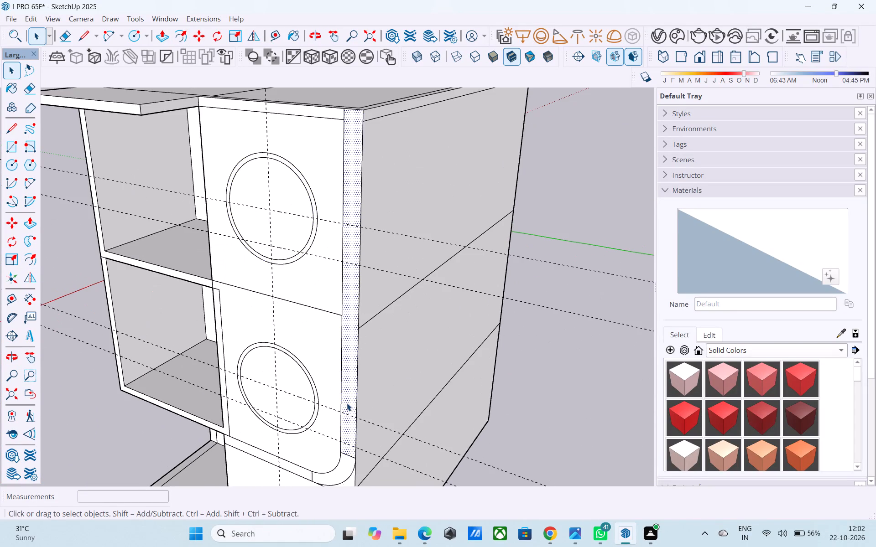
pyautogui.press('p')
pyautogui.click(347, 403)
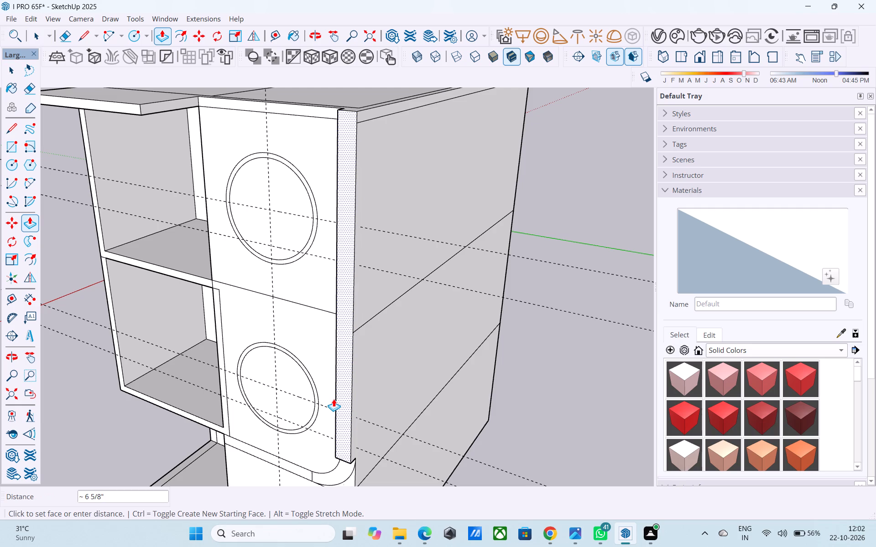
pyautogui.write('6"')
pyautogui.press('Return')
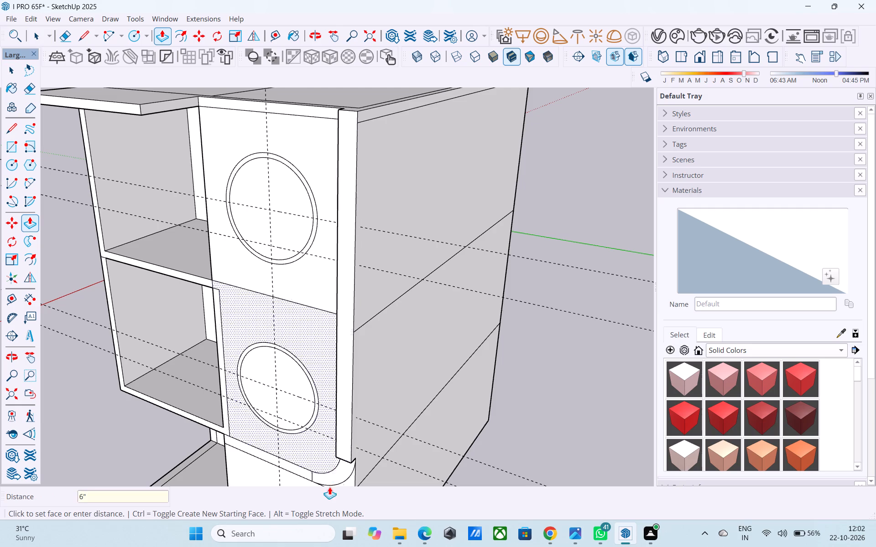
# Extrude the frame's rounded corner and lower horizontal strip outward by the same 6".
pyautogui.scroll(-6, 331, 333)
pyautogui.scroll(9, 329, 412)
pyautogui.doubleClick(329, 411)
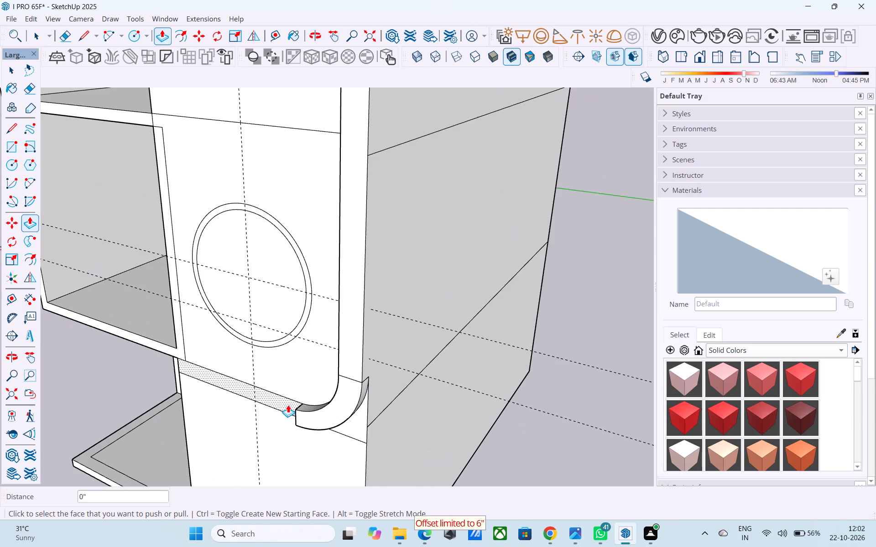
pyautogui.doubleClick(288, 405)
# Extrude the lower circle's ring outward from the facade panel by the same 6".
pyautogui.moveTo(288, 409); pyautogui.dragTo(389, 382, button='middle')
pyautogui.scroll(-5, 391, 393)
pyautogui.moveTo(390, 397); pyautogui.dragTo(456, 330, button='middle')
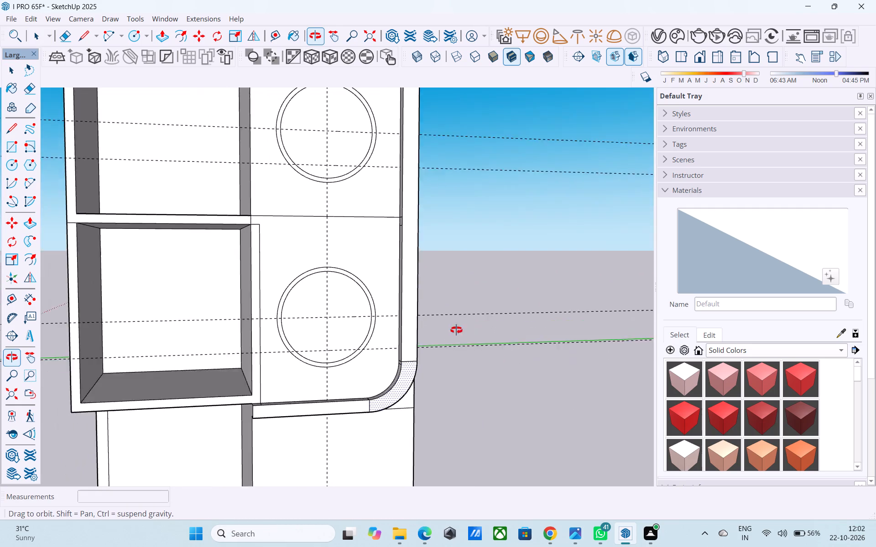
pyautogui.moveTo(456, 330); pyautogui.dragTo(597, 418, button='middle')
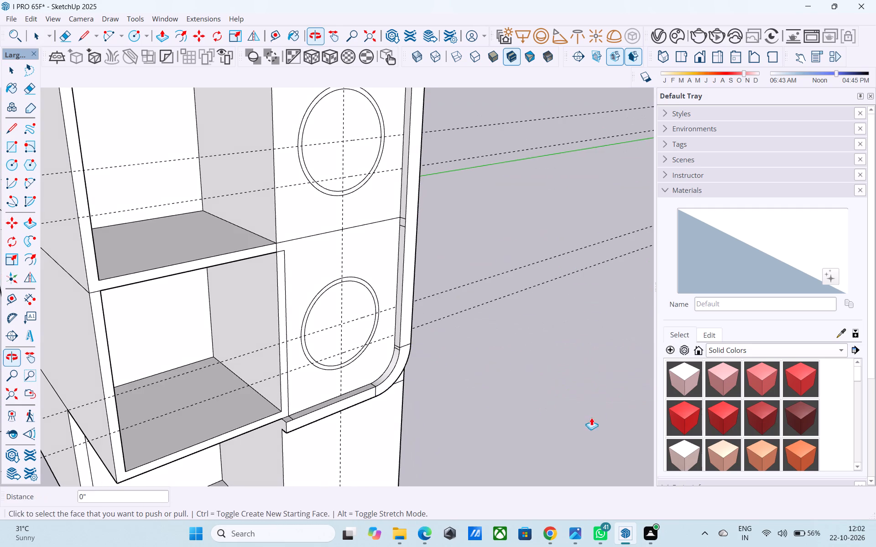
pyautogui.scroll(5, 435, 348)
pyautogui.scroll(-5, 340, 300)
pyautogui.scroll(8, 154, 276)
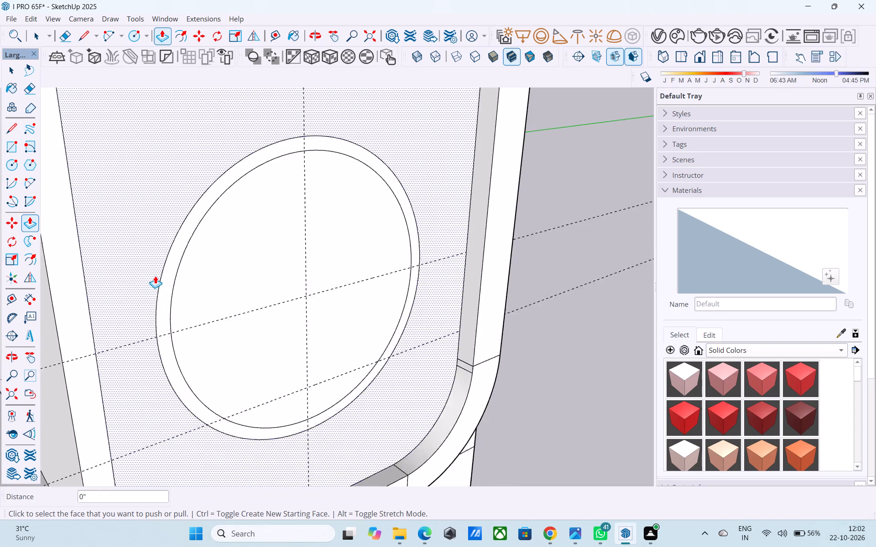
pyautogui.click(167, 284)
pyautogui.click(167, 284)
# Extrude the upper circle's ring outward from the facade panel by the same 6".
pyautogui.scroll(-10, 167, 284)
pyautogui.keyDown('shift'); pyautogui.moveTo(173, 295); pyautogui.dragTo(215, 474, button='middle'); pyautogui.keyUp('shift')
pyautogui.keyDown('shift'); pyautogui.moveTo(235, 251); pyautogui.dragTo(270, 343, button='middle'); pyautogui.keyUp('shift')
pyautogui.scroll(8, 232, 252)
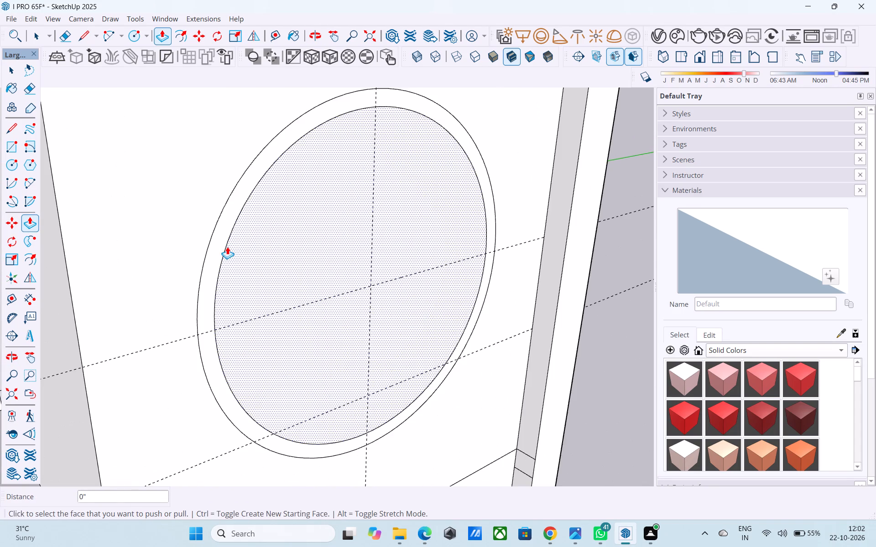
pyautogui.doubleClick(225, 243)
# Inspect the two raised circular rings and the facade frame from several angles.
pyautogui.scroll(-13, 225, 243)
pyautogui.moveTo(338, 333); pyautogui.dragTo(307, 296, button='middle')
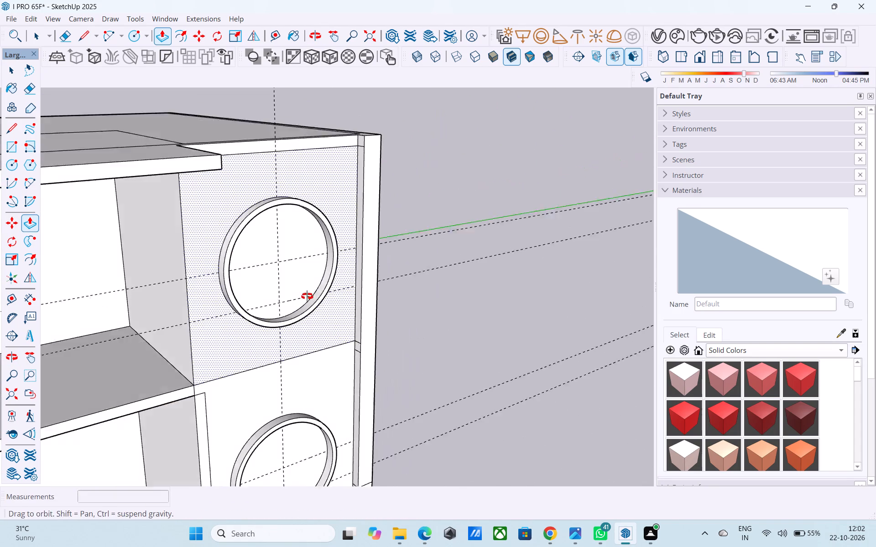
pyautogui.moveTo(307, 296); pyautogui.dragTo(292, 287, button='middle')
pyautogui.scroll(-6, 291, 286)
pyautogui.moveTo(358, 330); pyautogui.dragTo(267, 268, button='middle')
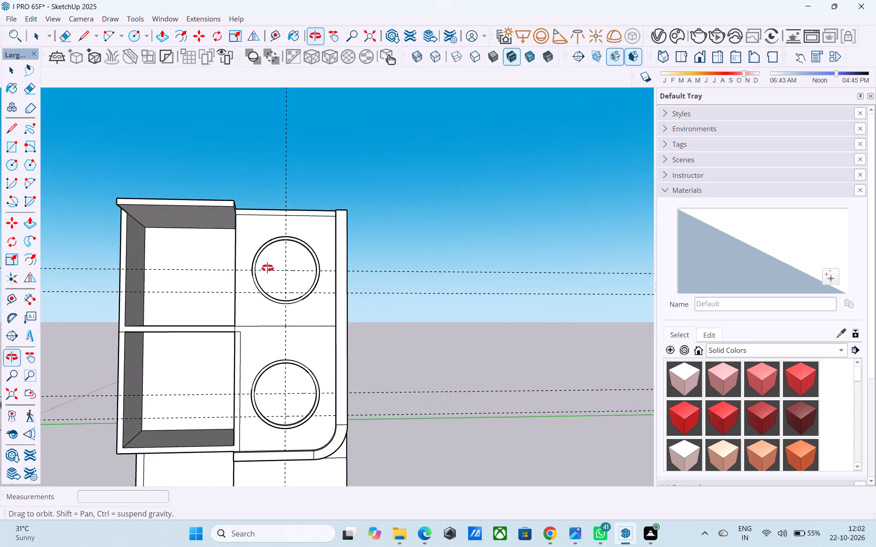
pyautogui.moveTo(267, 268); pyautogui.dragTo(422, 300, button='middle')
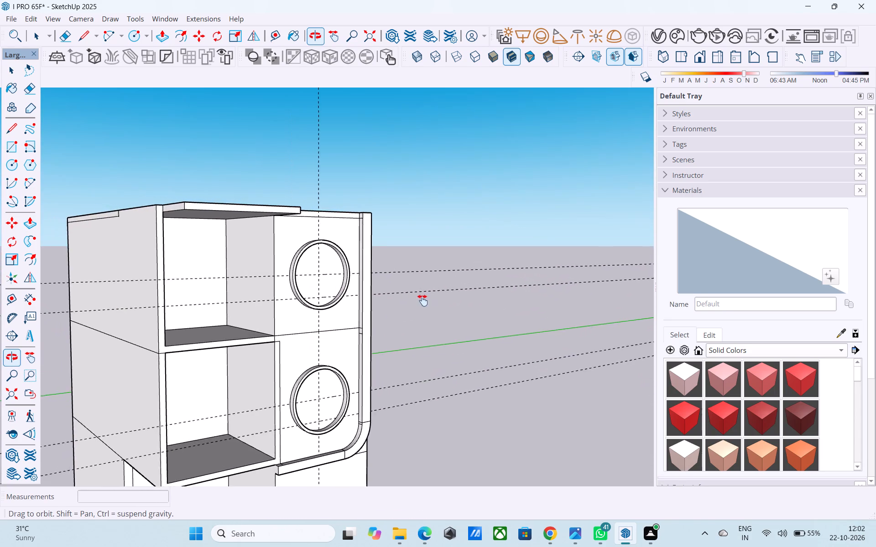
pyautogui.moveTo(422, 300); pyautogui.dragTo(356, 314, button='middle')
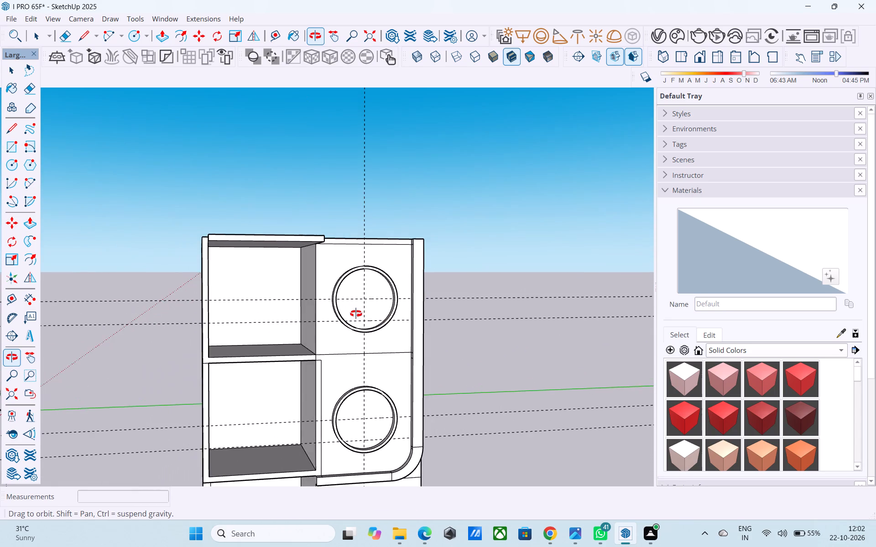
pyautogui.moveTo(356, 314); pyautogui.dragTo(366, 388, button='middle')
pyautogui.moveTo(358, 422); pyautogui.dragTo(376, 366, button='middle')
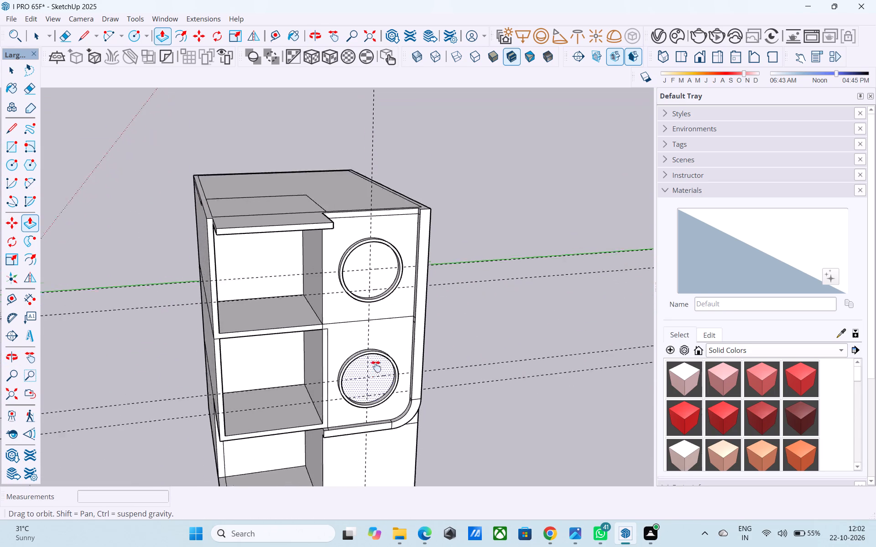
pyautogui.moveTo(376, 366); pyautogui.dragTo(319, 264, button='middle')
# Save the building model.
pyautogui.hotkey('ctrl', 's')
pyautogui.press('space')
# Examine the whole building's front, side and open bays from several viewing angles.
pyautogui.moveTo(318, 271); pyautogui.dragTo(330, 310, button='middle')
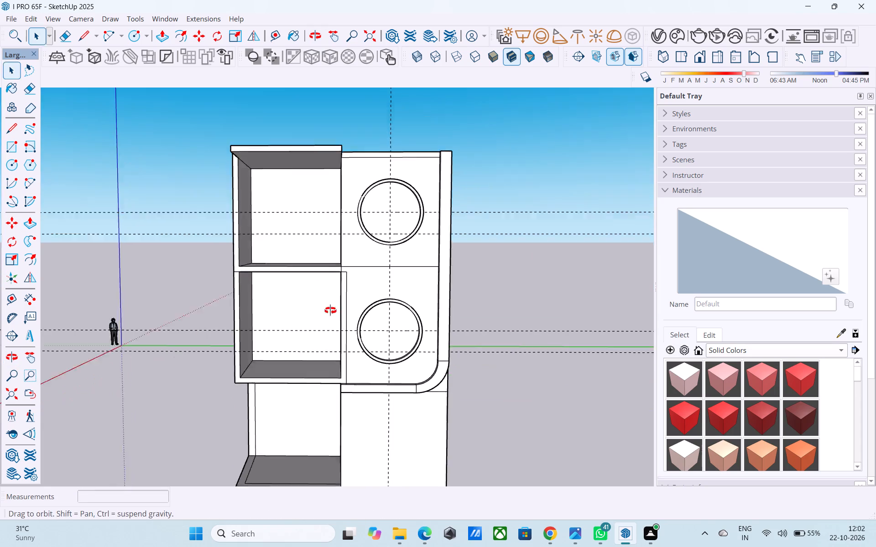
pyautogui.moveTo(330, 310); pyautogui.dragTo(336, 338, button='middle')
pyautogui.scroll(5, 338, 333)
pyautogui.scroll(-5, 339, 304)
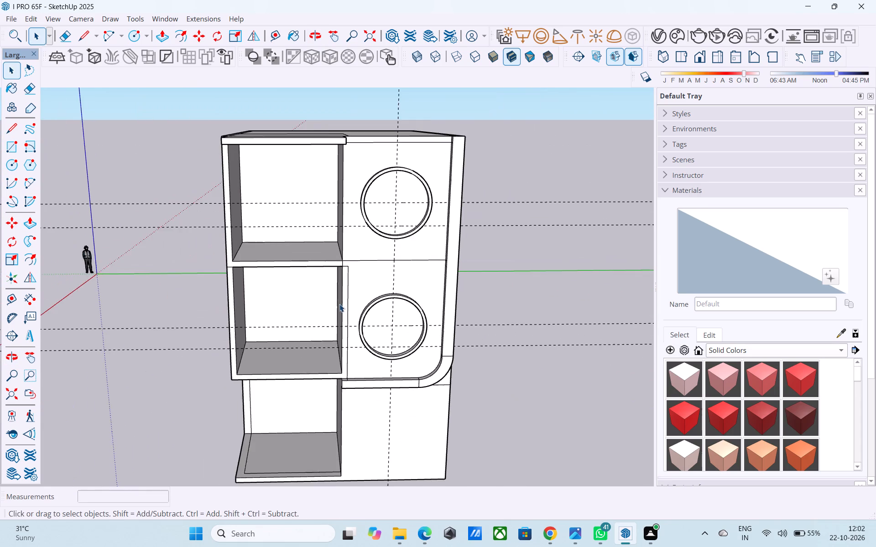
pyautogui.scroll(-1, 337, 296)
pyautogui.moveTo(337, 296); pyautogui.dragTo(306, 294, button='middle')
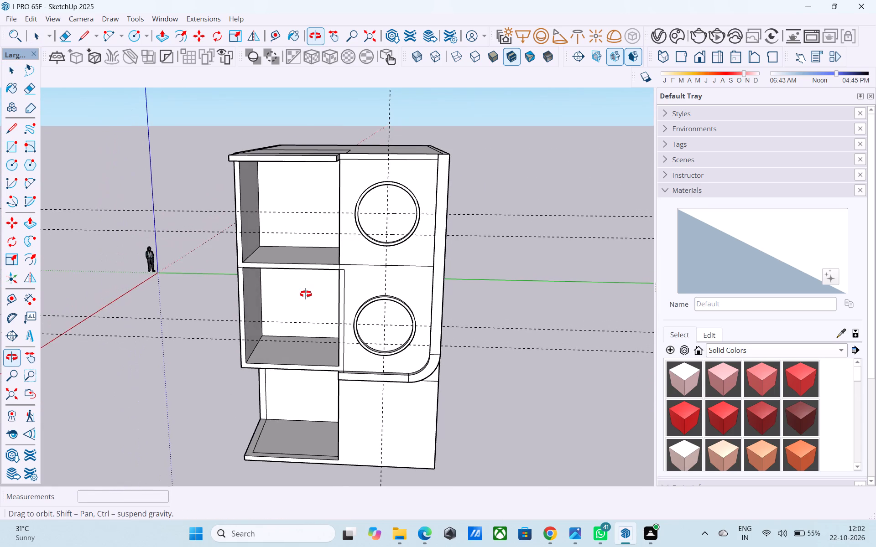
pyautogui.moveTo(306, 294); pyautogui.dragTo(239, 283, button='middle')
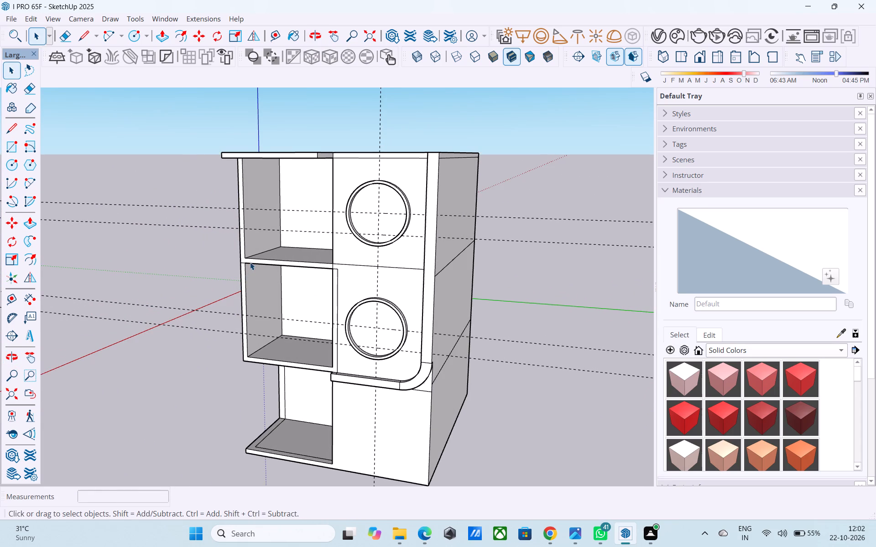
pyautogui.moveTo(250, 262); pyautogui.dragTo(259, 243, button='middle')
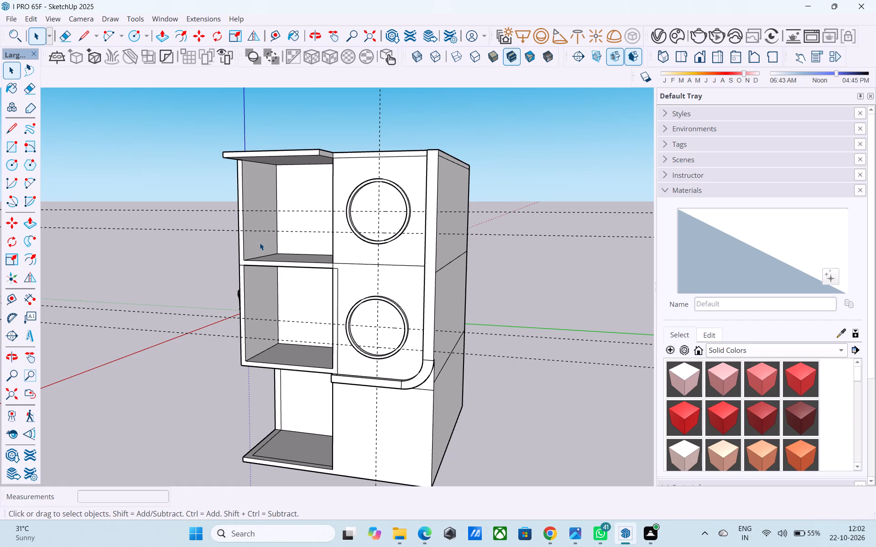
pyautogui.moveTo(260, 243); pyautogui.dragTo(271, 226, button='middle')
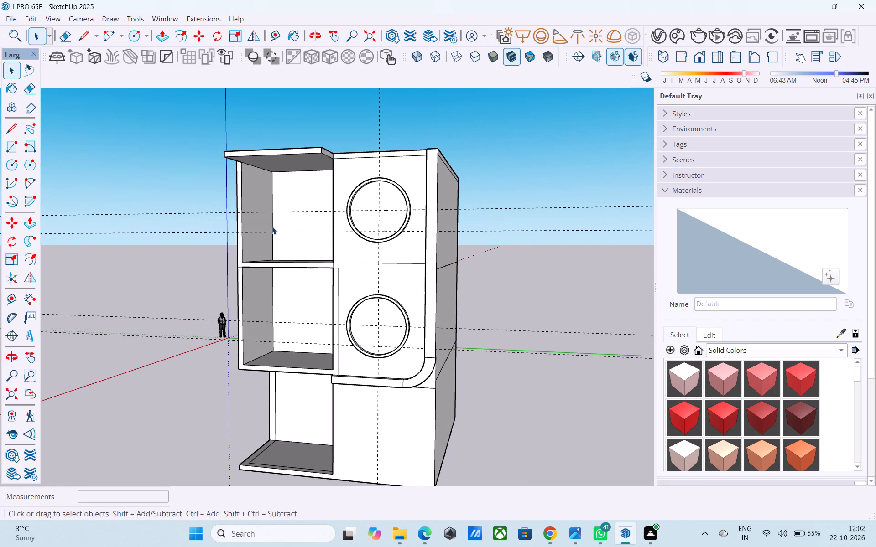
pyautogui.moveTo(272, 227); pyautogui.dragTo(364, 325, button='middle')
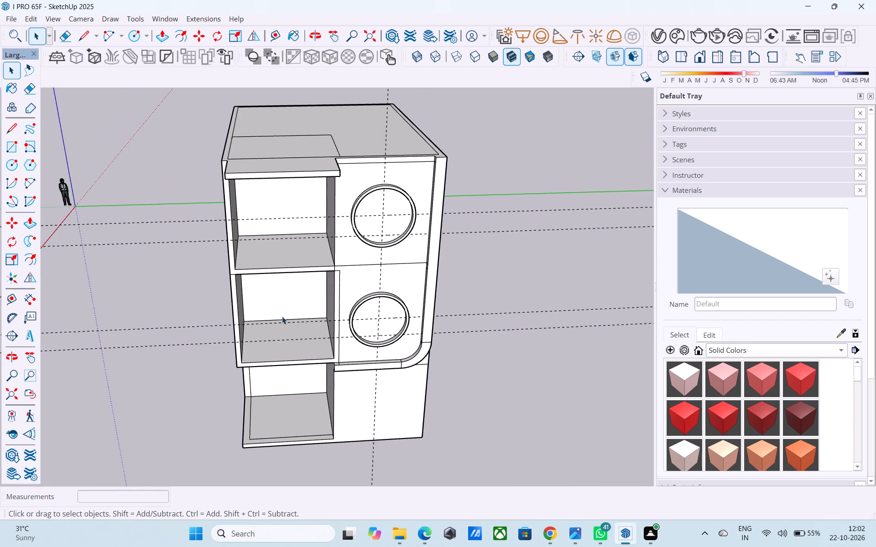
pyautogui.scroll(1, 282, 316)
pyautogui.moveTo(282, 316); pyautogui.dragTo(273, 298, button='middle')
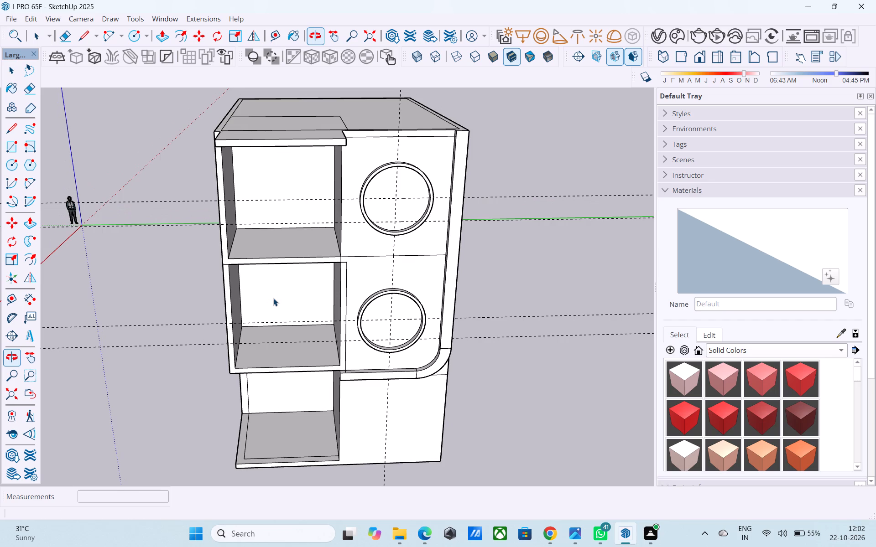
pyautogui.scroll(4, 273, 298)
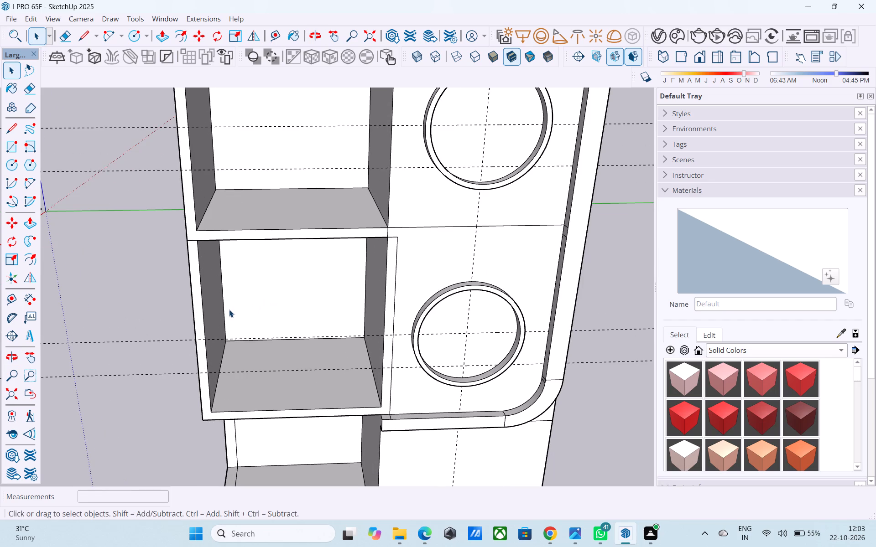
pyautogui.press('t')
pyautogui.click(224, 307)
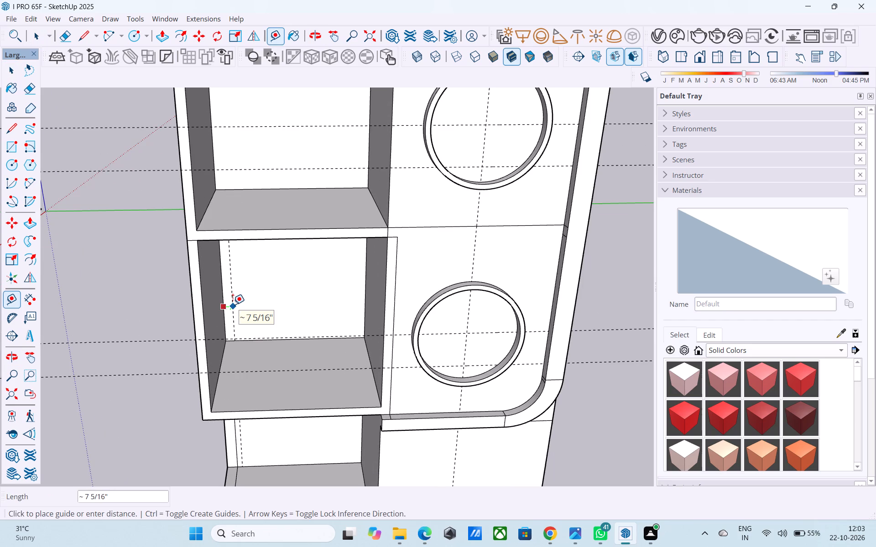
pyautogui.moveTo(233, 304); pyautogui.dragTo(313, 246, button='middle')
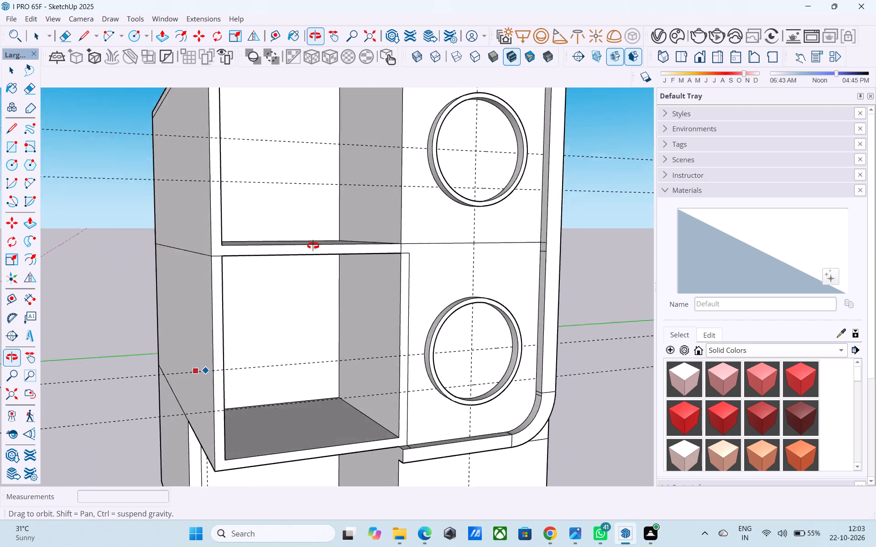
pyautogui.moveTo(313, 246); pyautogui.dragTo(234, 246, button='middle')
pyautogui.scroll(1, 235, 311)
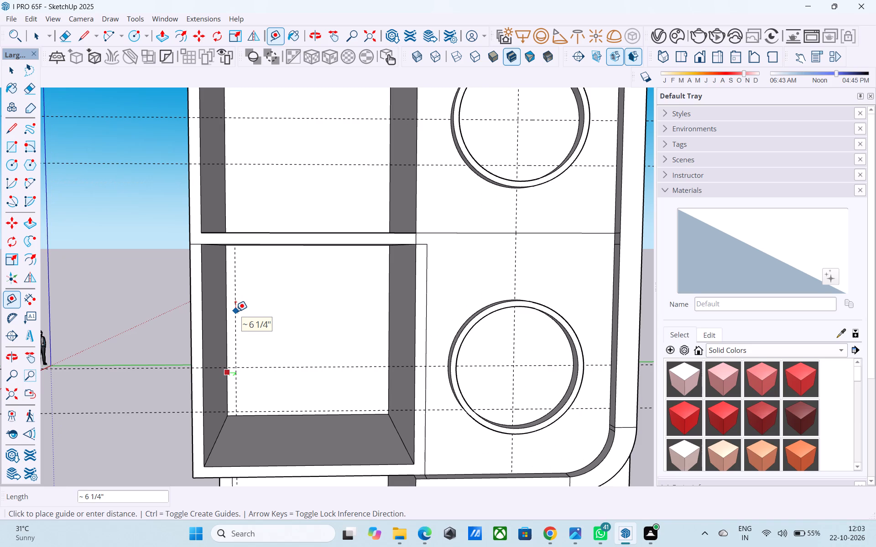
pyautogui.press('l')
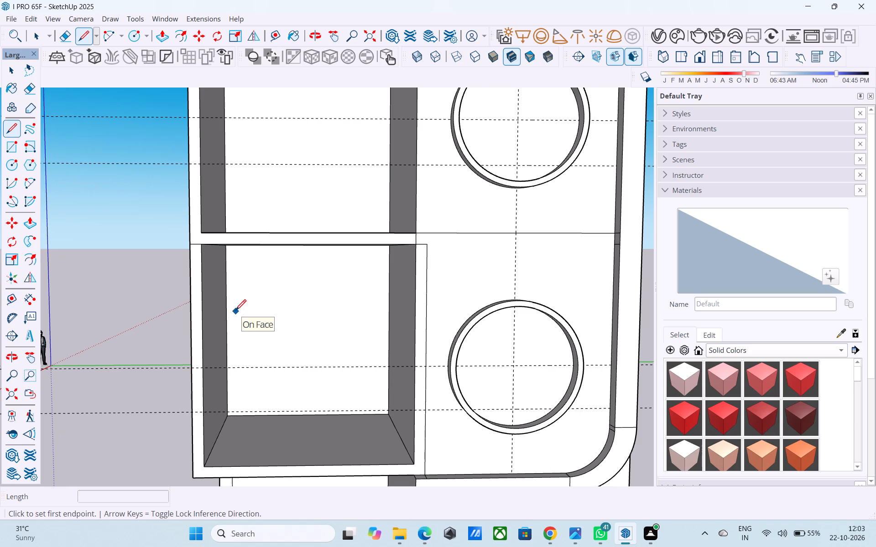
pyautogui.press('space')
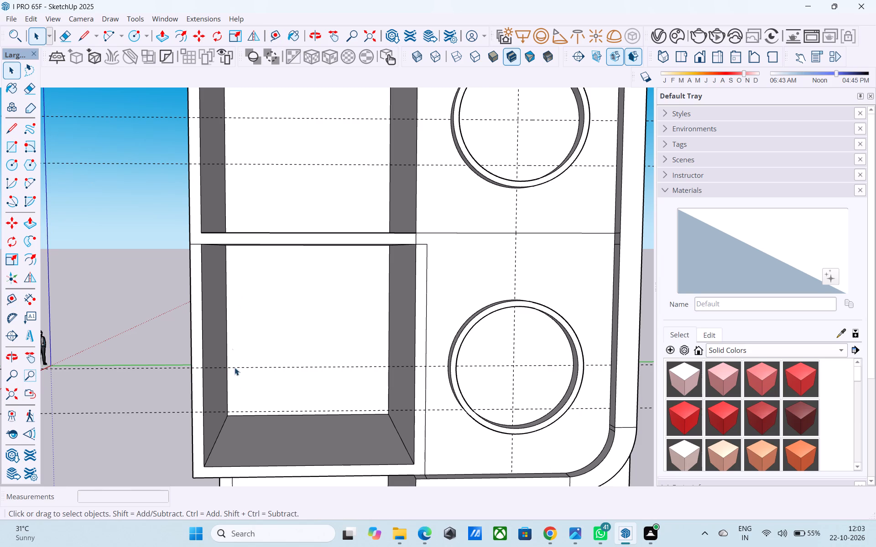
# Draw a 6" line along the back wall's floor edge in the middle storey's open bay, starting at the outer side wall corner.
pyautogui.press('l')
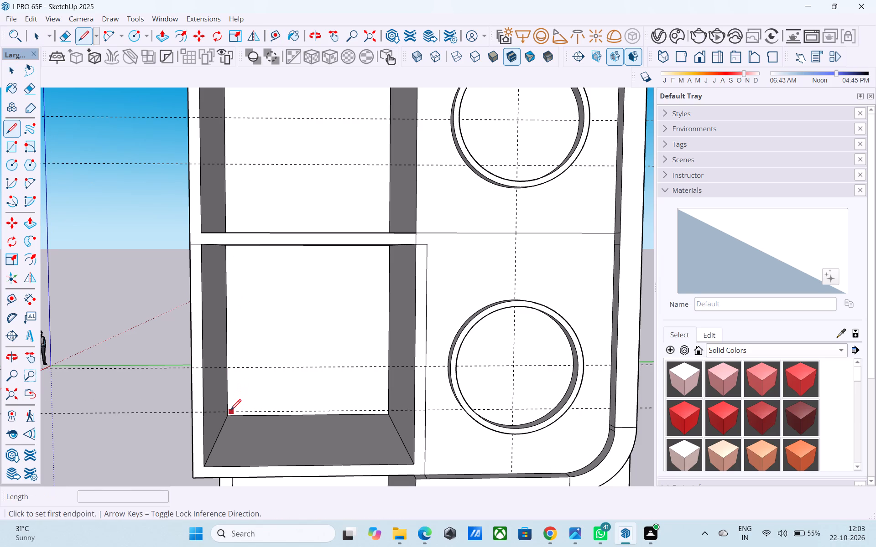
pyautogui.click(230, 412)
pyautogui.scroll(8, 240, 419)
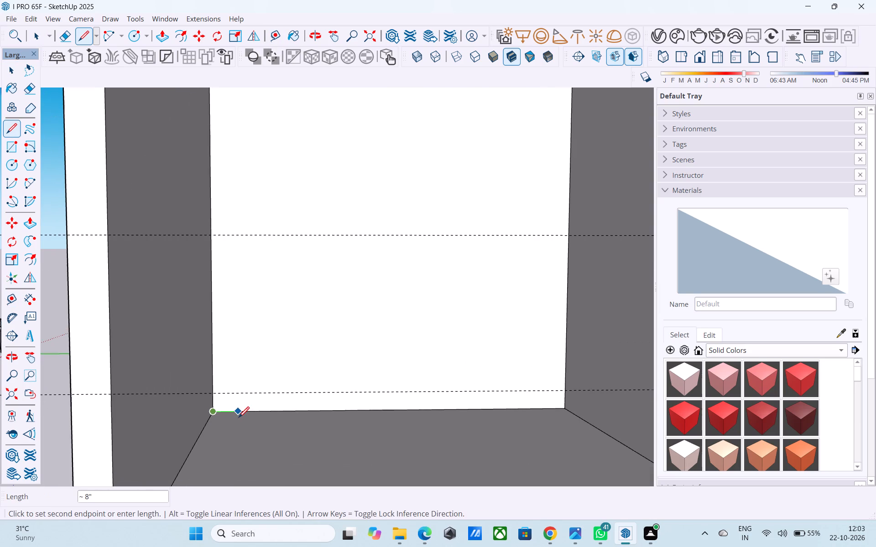
pyautogui.write('6"')
pyautogui.press('Return')
# Draw a 7' by 3' door rectangle on the middle storey's back wall, starting from the end of the 6" line.
pyautogui.press('r')
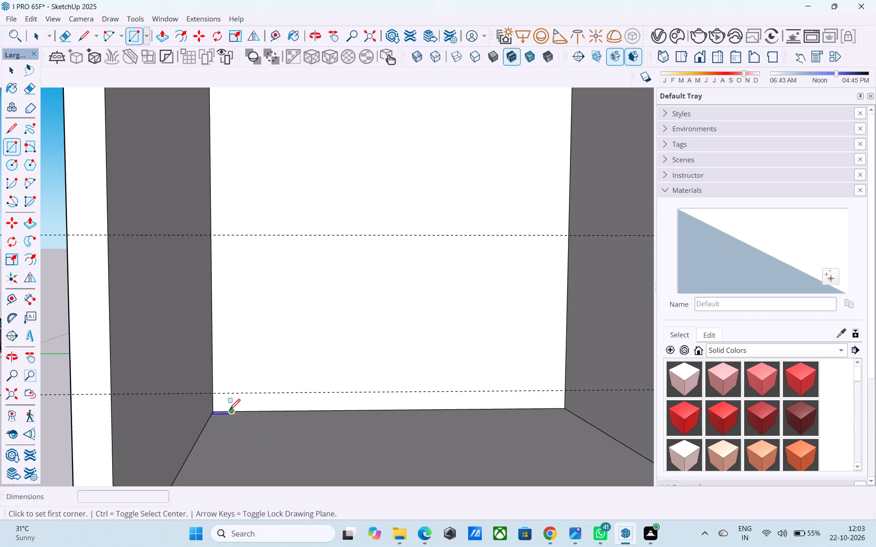
pyautogui.click(228, 410)
pyautogui.write("7',3'")
pyautogui.press('Return')
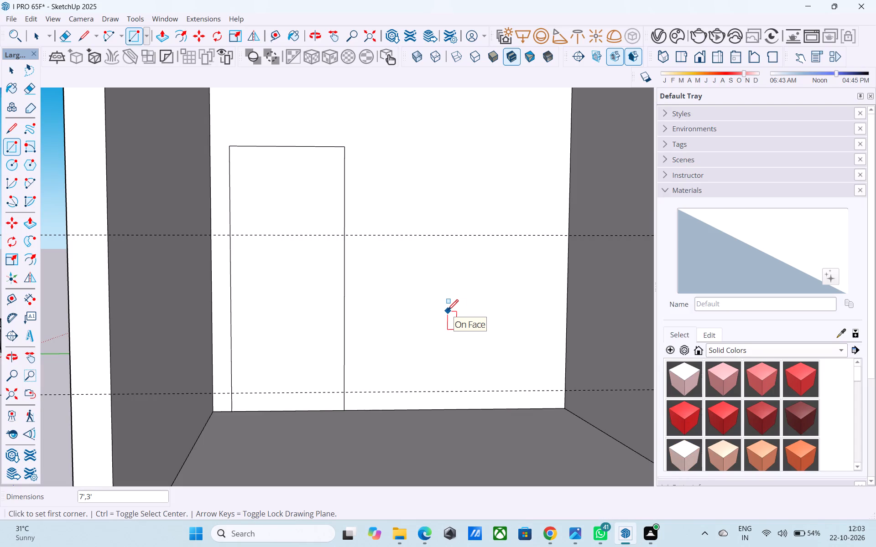
# Offset the middle storey's door rectangle inward by 3" for the door frame.
pyautogui.scroll(-5, 451, 310)
pyautogui.moveTo(369, 411); pyautogui.dragTo(318, 435, button='middle')
pyautogui.scroll(-1, 321, 464)
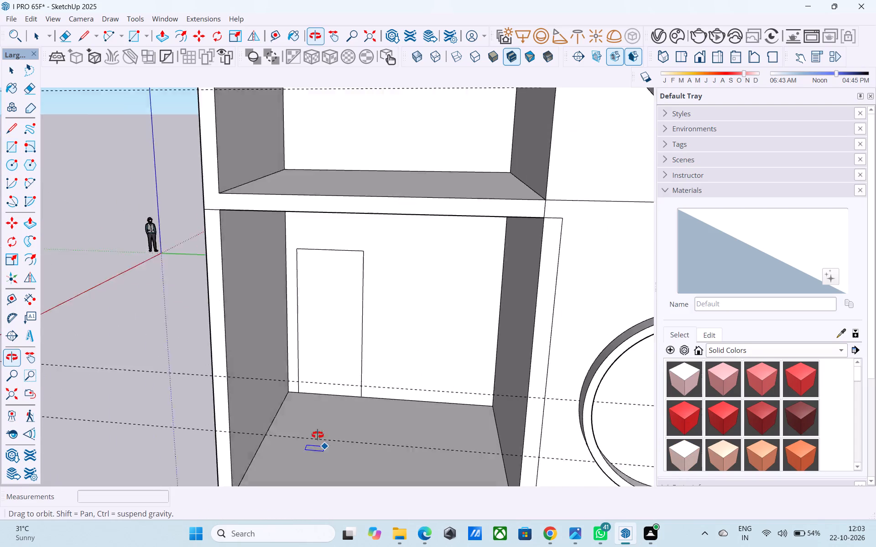
pyautogui.moveTo(318, 435); pyautogui.dragTo(316, 437, button='middle')
pyautogui.press('space')
pyautogui.scroll(5, 328, 343)
pyautogui.keyDown('shift'); pyautogui.moveTo(330, 334); pyautogui.dragTo(328, 410, button='middle'); pyautogui.keyUp('shift')
pyautogui.keyDown('shift'); pyautogui.scroll(-1, 330, 340); pyautogui.keyUp('shift')
pyautogui.click(328, 404)
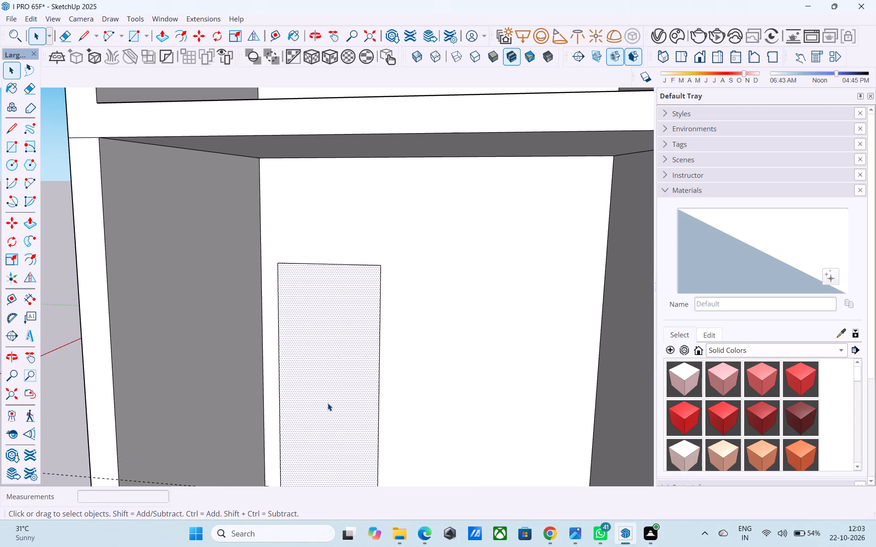
pyautogui.press('f')
pyautogui.click(328, 403)
pyautogui.write('3"')
pyautogui.press('Return')
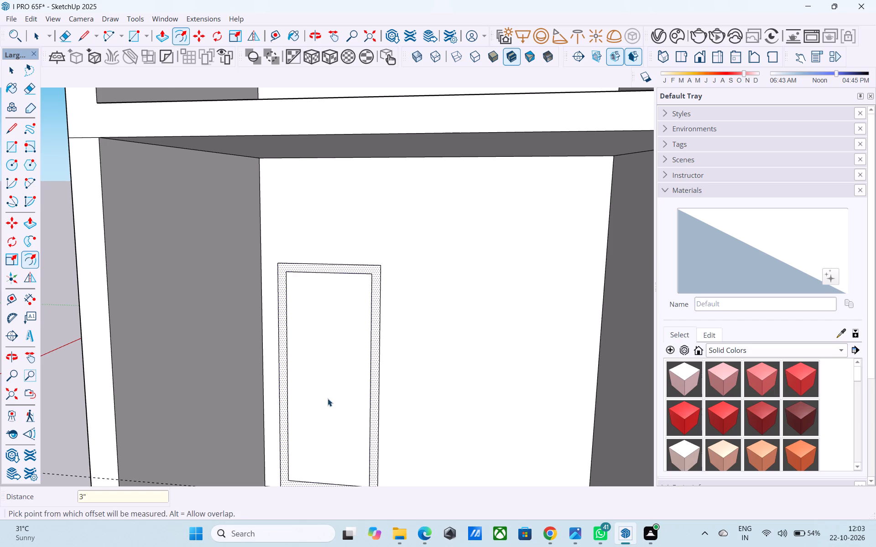
pyautogui.press('space')
# Draw a 6" line along the top storey's back wall floor edge, starting at the outer side wall corner.
pyautogui.scroll(-10, 328, 402)
pyautogui.moveTo(324, 419); pyautogui.dragTo(330, 465, button='middle')
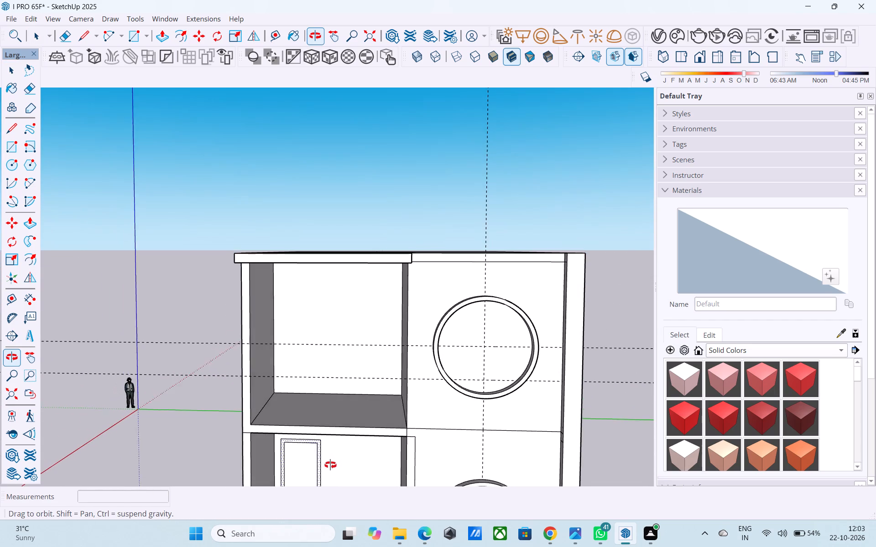
pyautogui.moveTo(330, 465); pyautogui.dragTo(329, 465, button='middle')
pyautogui.press('r')
pyautogui.scroll(5, 300, 442)
pyautogui.scroll(-5, 279, 359)
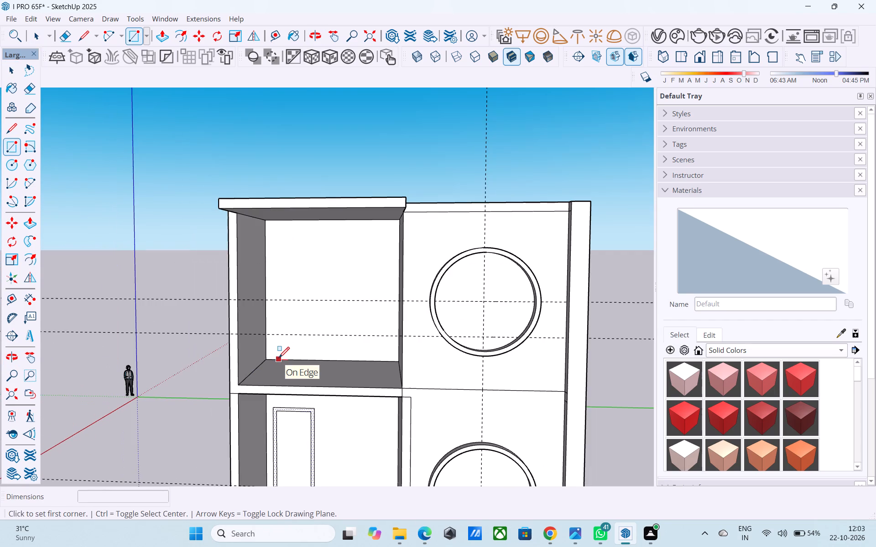
pyautogui.scroll(5, 279, 359)
pyautogui.press('space')
pyautogui.press('l')
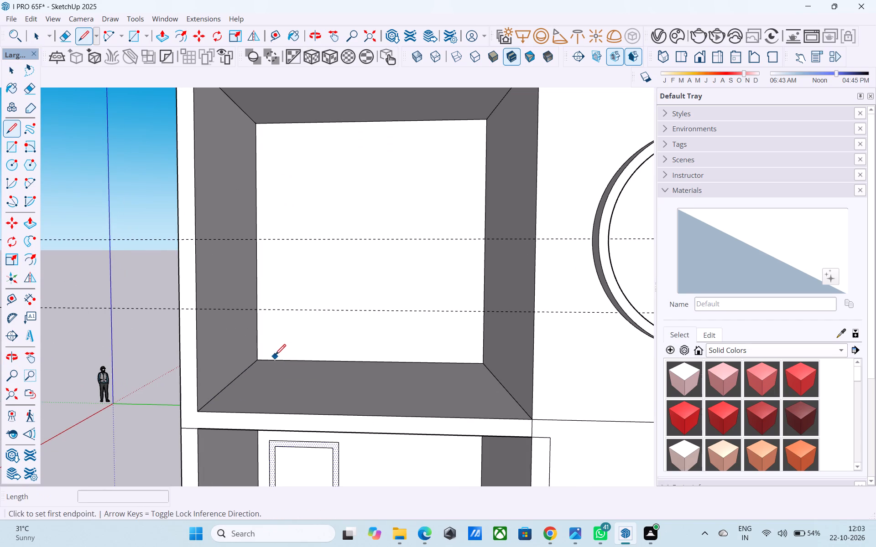
pyautogui.click(262, 357)
pyautogui.click(271, 361)
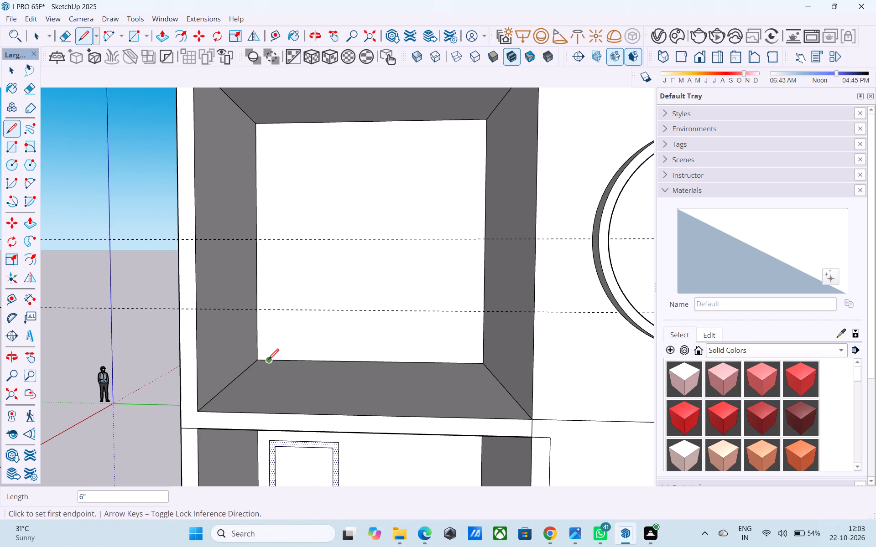
# Draw a 7' by 3' door rectangle on the top storey's back wall, starting from the end of the 6" line.
pyautogui.press('r')
pyautogui.click(268, 361)
pyautogui.write("7',3'")
pyautogui.press('Return')
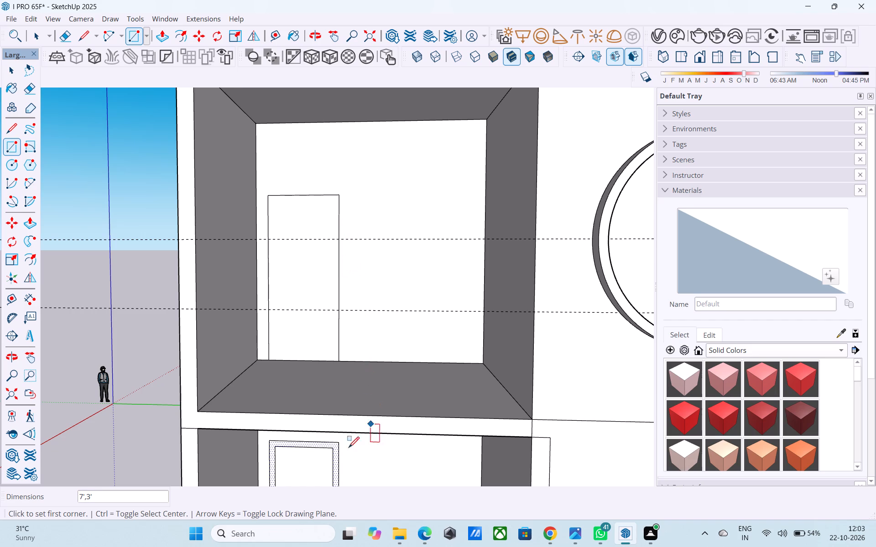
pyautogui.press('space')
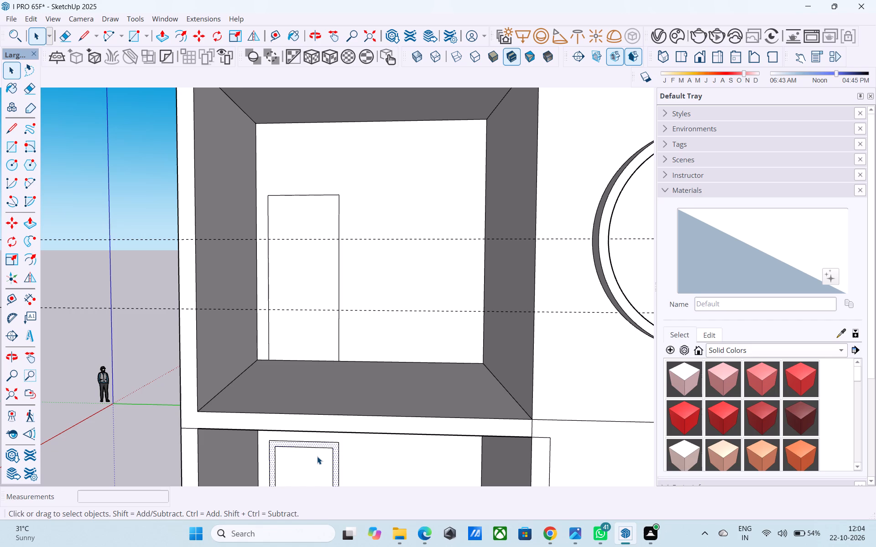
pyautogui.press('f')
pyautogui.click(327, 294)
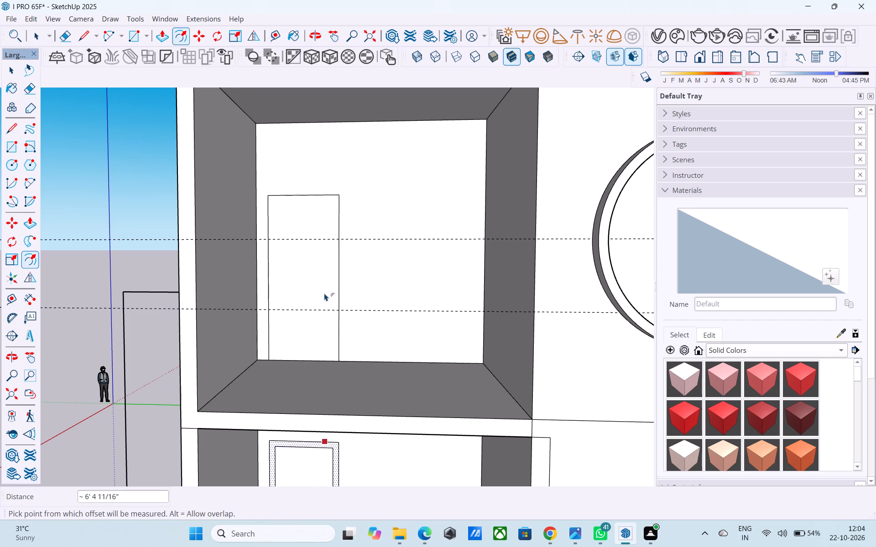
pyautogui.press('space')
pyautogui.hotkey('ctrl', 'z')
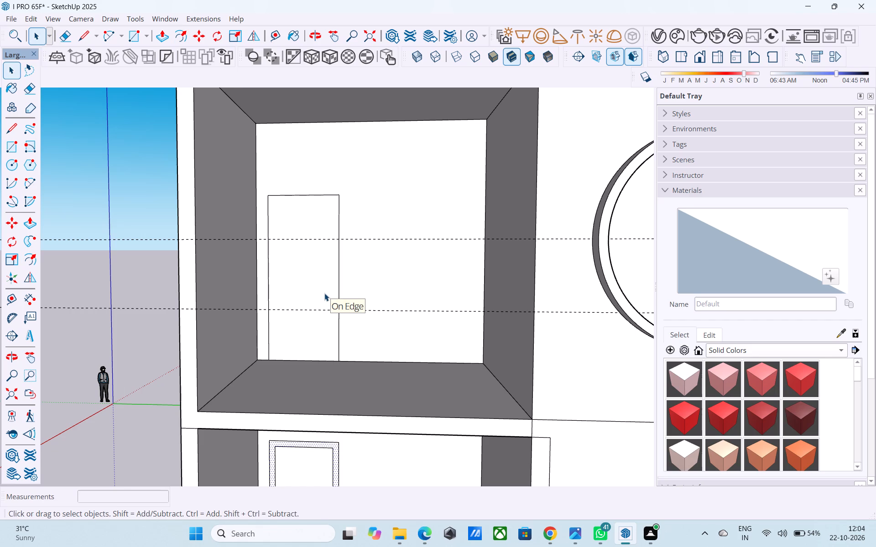
# Offset the top storey's door rectangle inward by 3" for the door frame.
pyautogui.press('space')
pyautogui.click(324, 292)
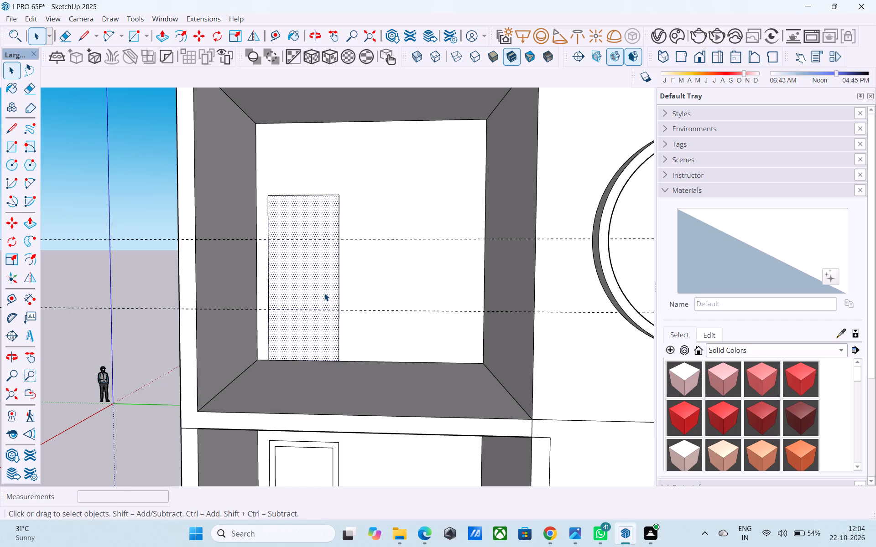
pyautogui.press('f')
pyautogui.click(324, 292)
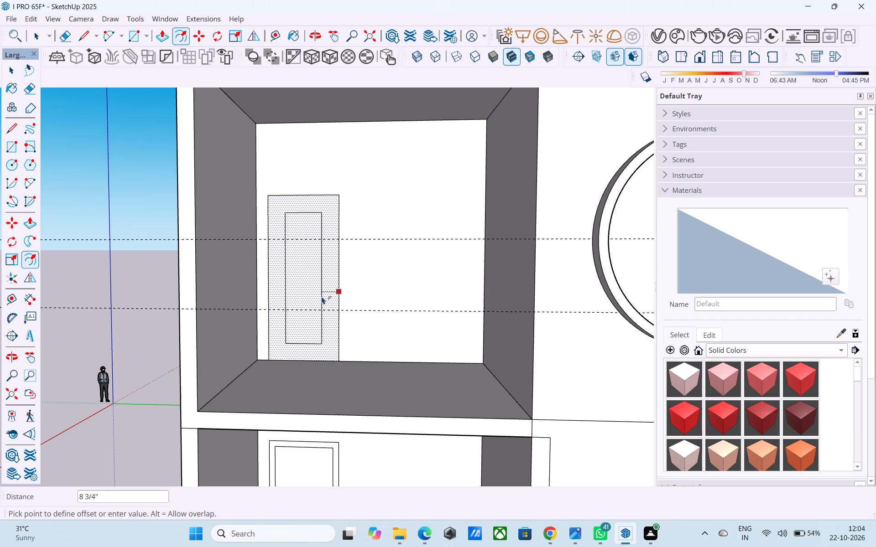
pyautogui.write('3"')
pyautogui.press('Return')
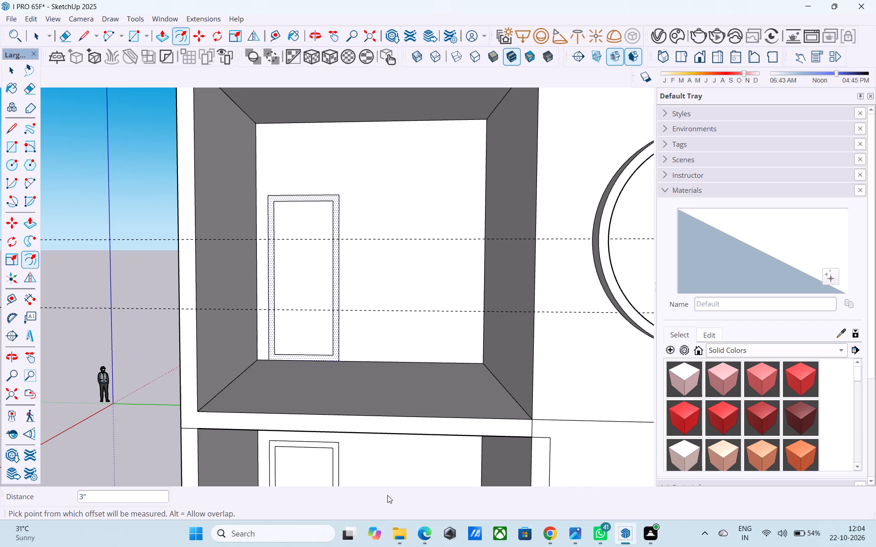
# Examine the framed doors, balcony openings, roof slab and facade rings from several angles.
pyautogui.scroll(-17, 360, 439)
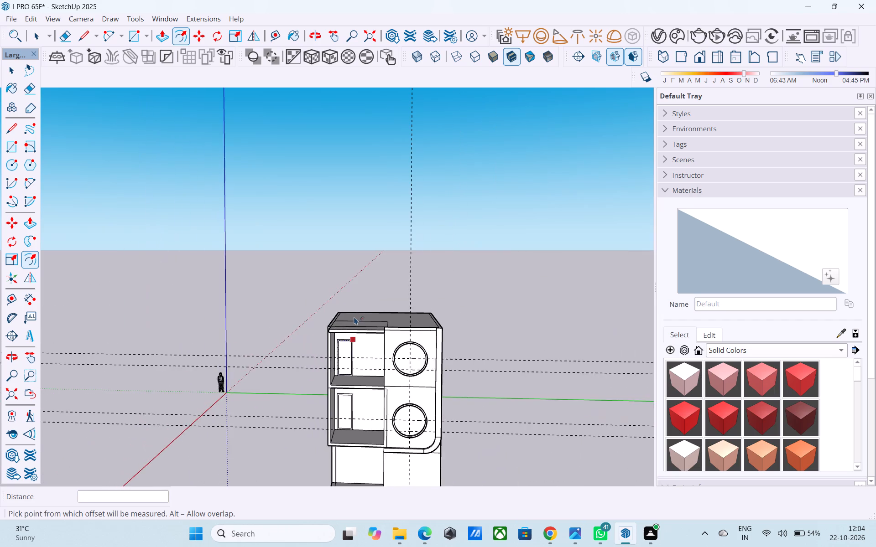
pyautogui.moveTo(384, 388); pyautogui.dragTo(517, 365, button='middle')
pyautogui.scroll(7, 389, 374)
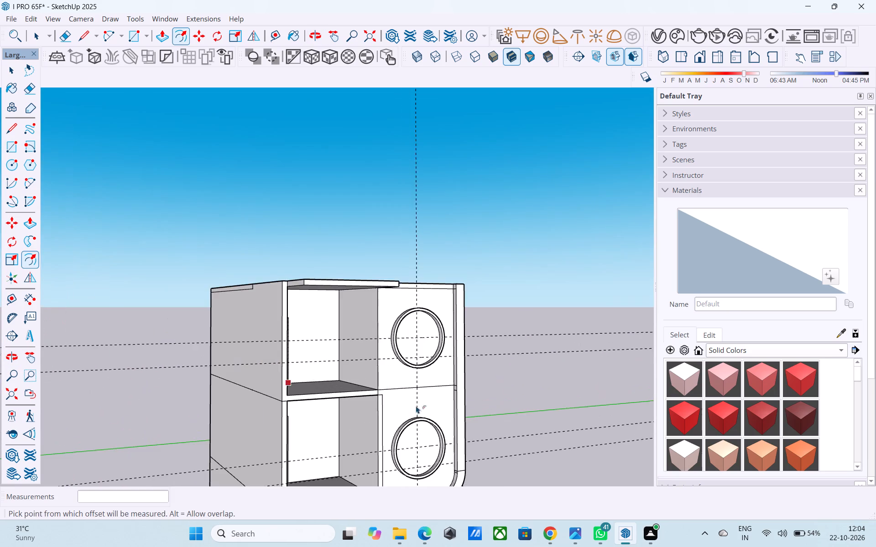
pyautogui.moveTo(417, 413); pyautogui.dragTo(281, 370, button='middle')
pyautogui.scroll(-5, 516, 324)
pyautogui.moveTo(379, 384); pyautogui.dragTo(376, 350, button='middle')
pyautogui.scroll(5, 392, 352)
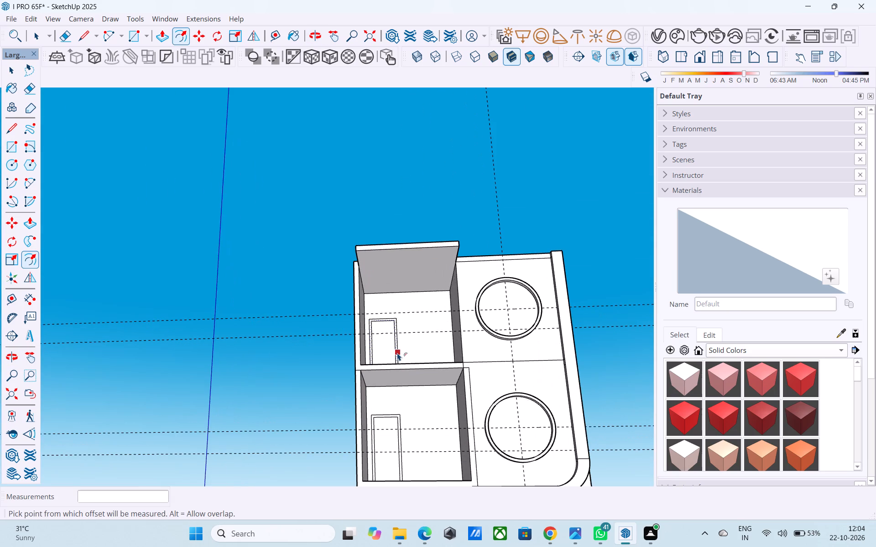
pyautogui.press('space')
pyautogui.scroll(-6, 469, 296)
pyautogui.moveTo(462, 300); pyautogui.dragTo(466, 363, button='middle')
pyautogui.scroll(5, 467, 364)
pyautogui.moveTo(445, 346); pyautogui.dragTo(435, 348, button='middle')
pyautogui.scroll(1, 453, 360)
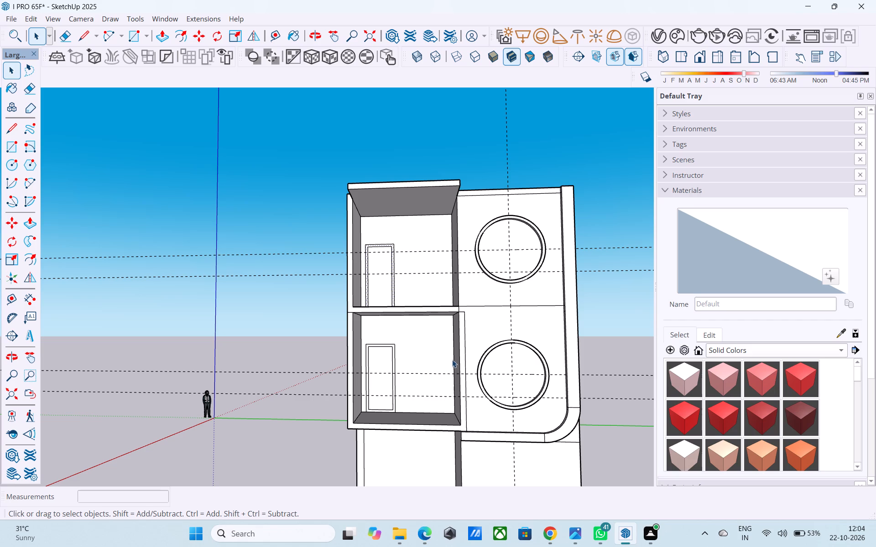
pyautogui.moveTo(451, 360); pyautogui.dragTo(428, 354, button='middle')
pyautogui.scroll(2, 427, 354)
pyautogui.scroll(-3, 428, 353)
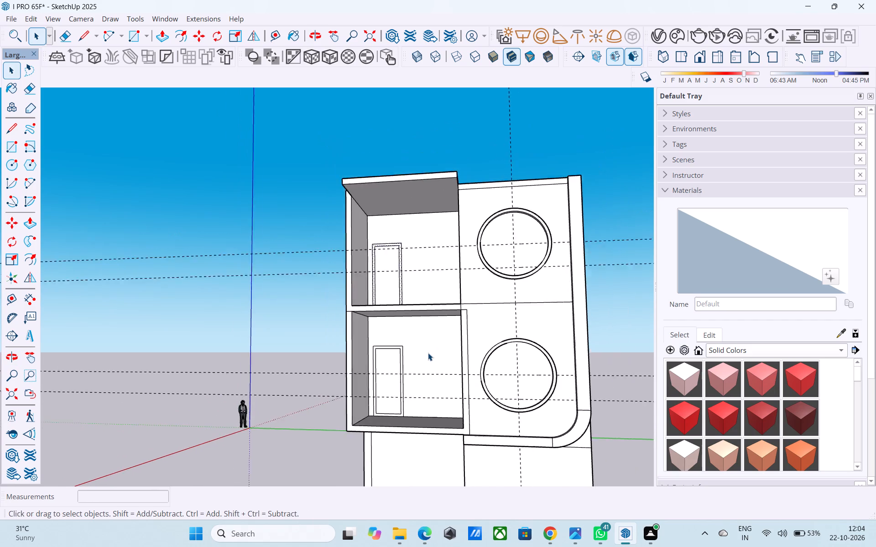
pyautogui.scroll(-2, 428, 353)
pyautogui.moveTo(424, 365); pyautogui.dragTo(433, 286, button='middle')
pyautogui.scroll(-3, 433, 281)
pyautogui.moveTo(430, 300); pyautogui.dragTo(442, 382, button='middle')
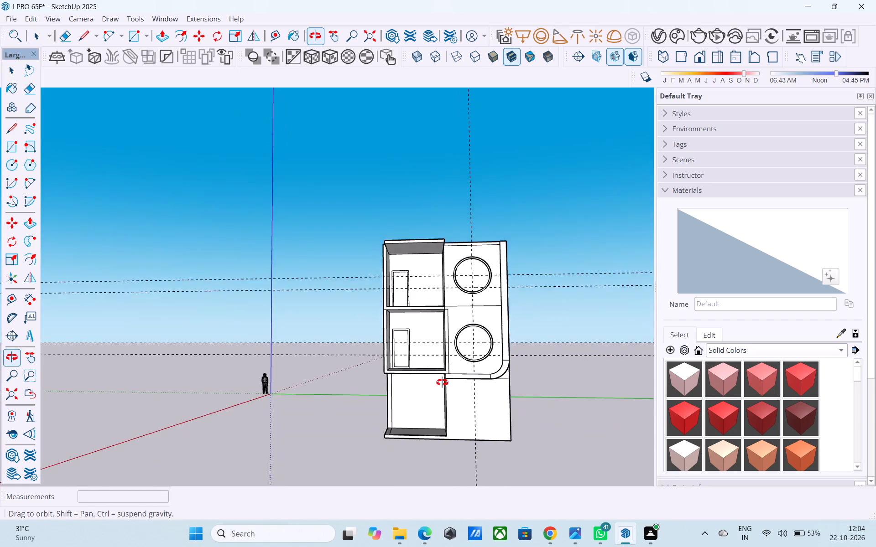
pyautogui.moveTo(442, 382); pyautogui.dragTo(443, 396, button='middle')
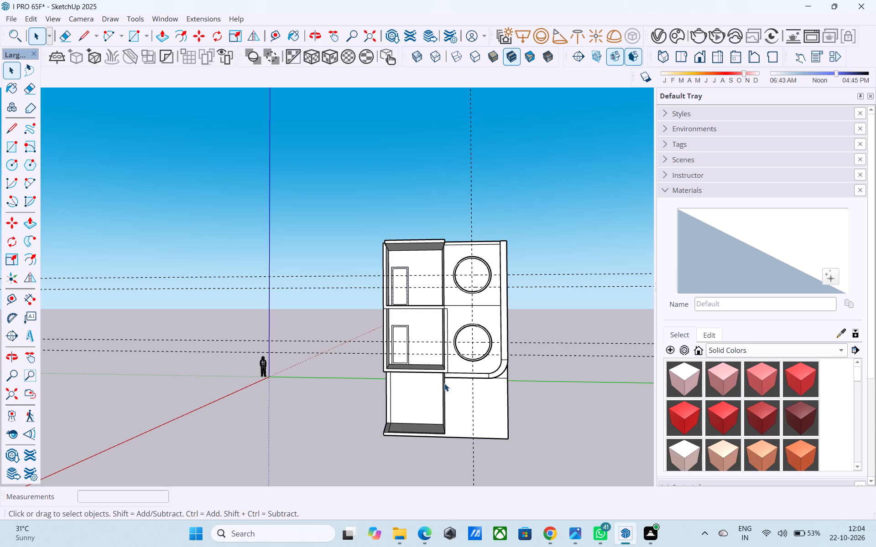
pyautogui.scroll(-4, 424, 424)
pyautogui.moveTo(438, 403); pyautogui.dragTo(472, 351, button='middle')
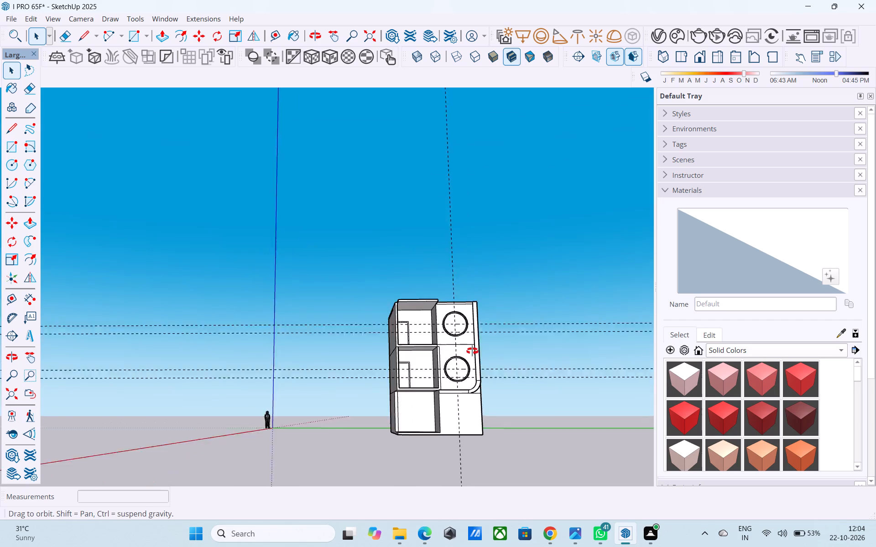
pyautogui.moveTo(472, 351); pyautogui.dragTo(462, 325, button='middle')
pyautogui.scroll(16, 467, 326)
pyautogui.moveTo(483, 444); pyautogui.dragTo(496, 314, button='middle')
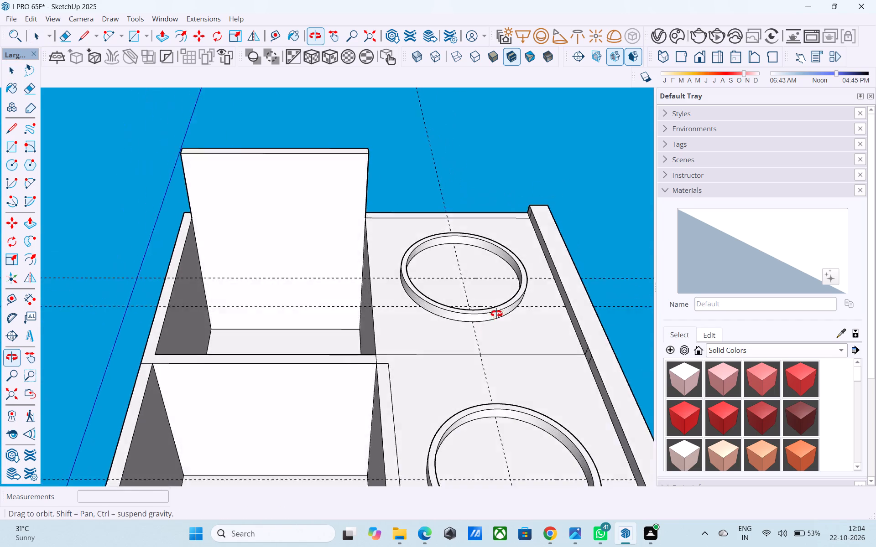
pyautogui.moveTo(496, 314); pyautogui.dragTo(470, 287, button='middle')
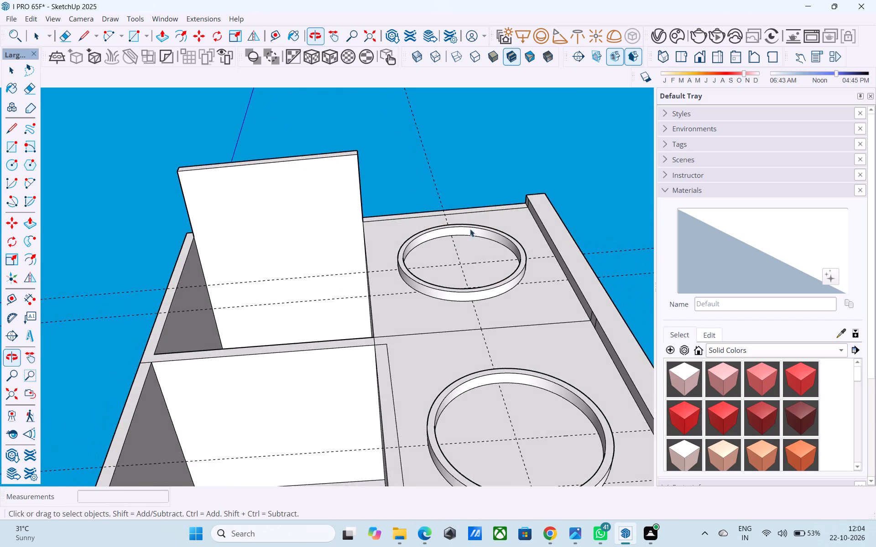
pyautogui.scroll(-4, 467, 222)
pyautogui.moveTo(469, 322); pyautogui.dragTo(307, 392, button='middle')
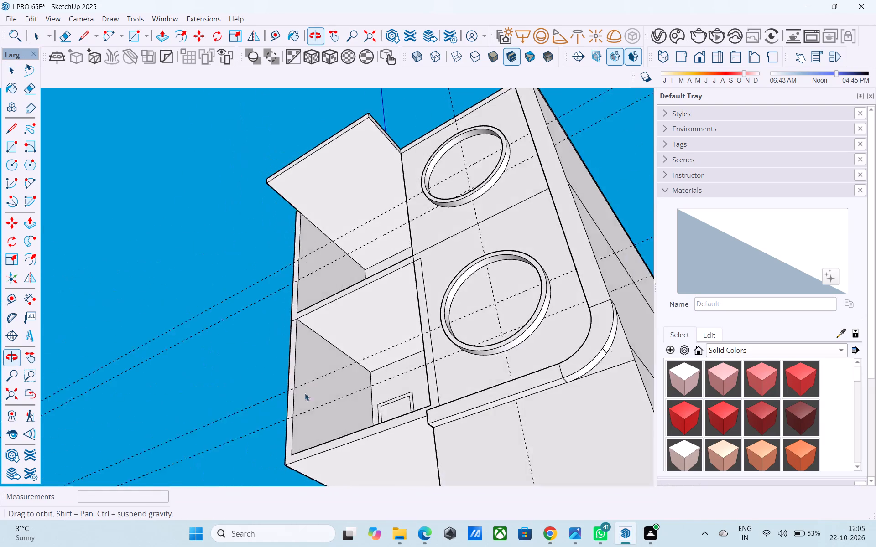
pyautogui.moveTo(534, 335); pyautogui.dragTo(654, 525, button='middle')
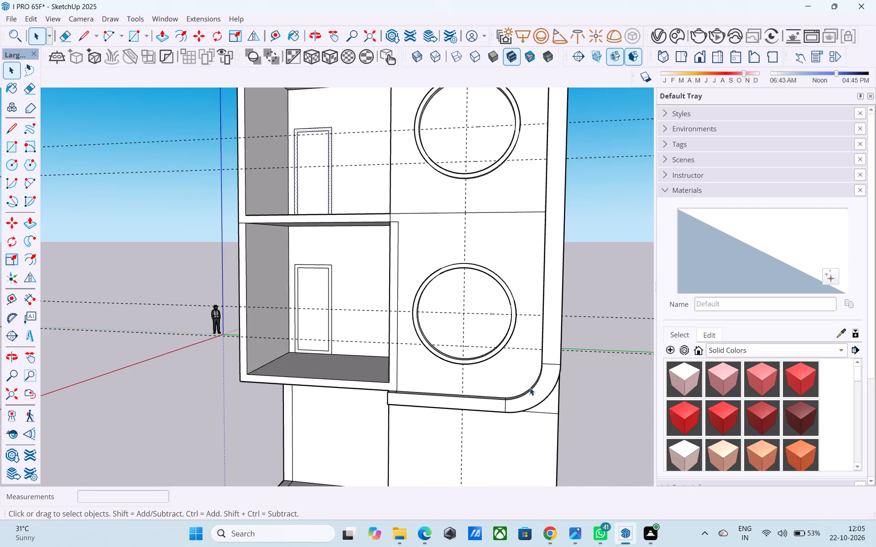
pyautogui.scroll(-1, 528, 386)
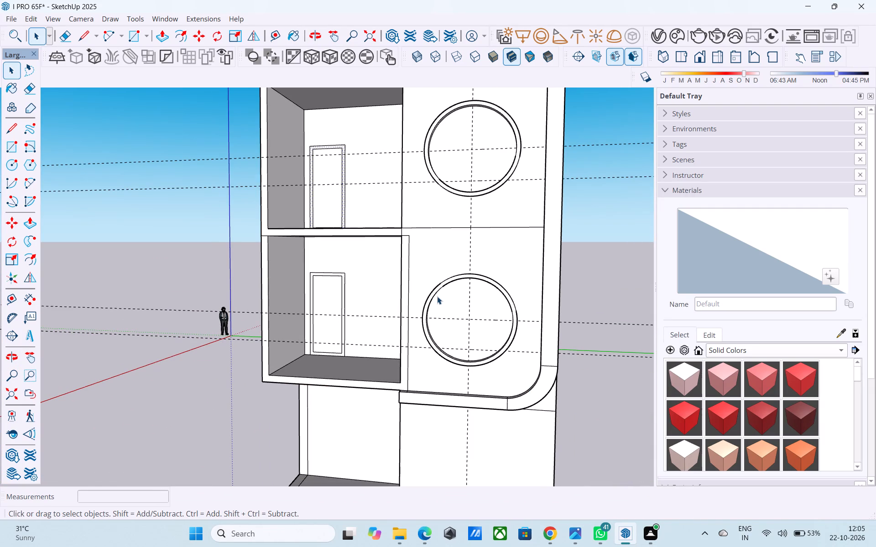
pyautogui.moveTo(437, 296); pyautogui.dragTo(458, 386, button='middle')
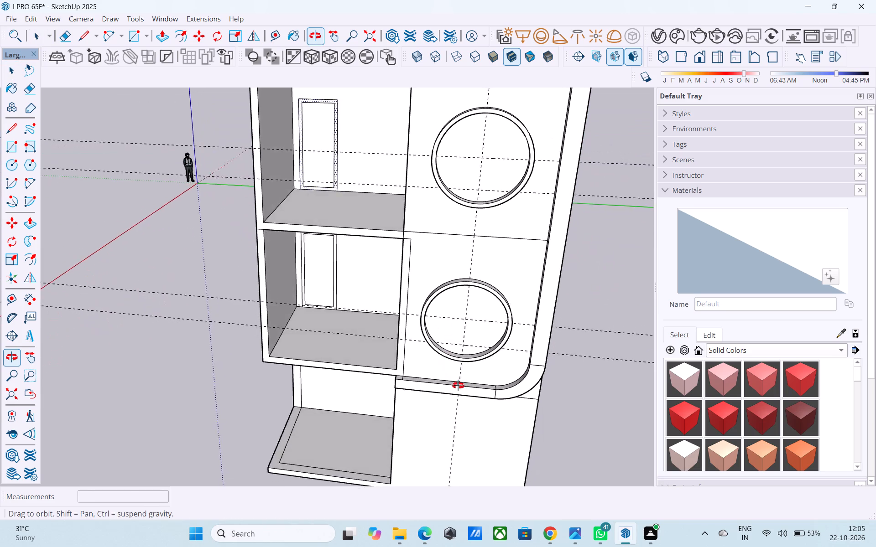
pyautogui.moveTo(458, 386); pyautogui.dragTo(673, 366, button='middle')
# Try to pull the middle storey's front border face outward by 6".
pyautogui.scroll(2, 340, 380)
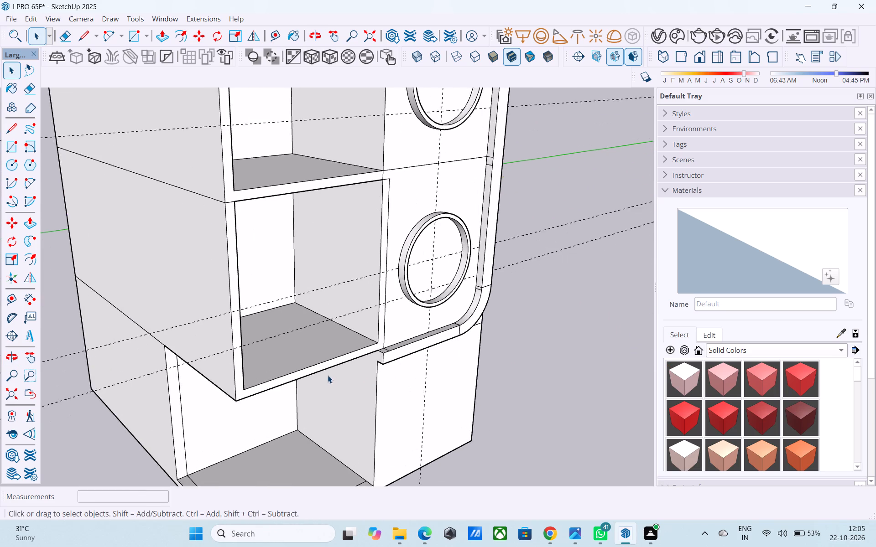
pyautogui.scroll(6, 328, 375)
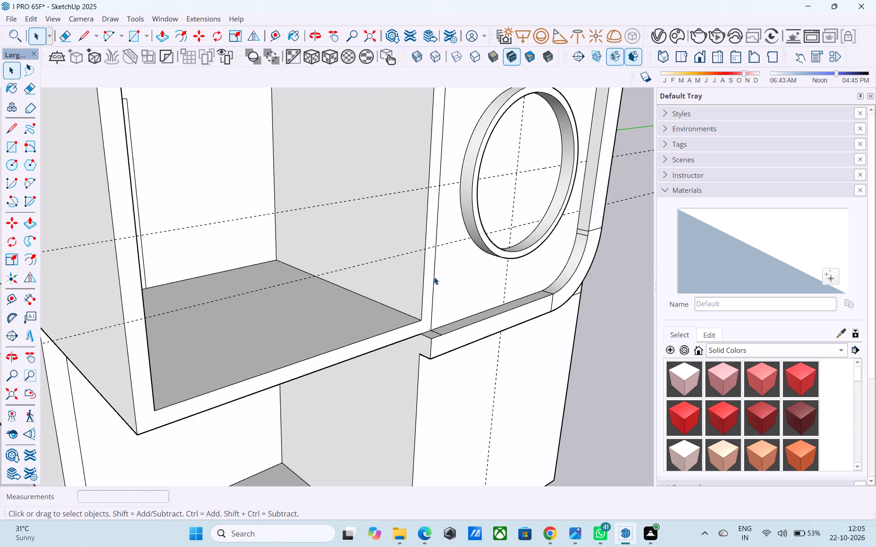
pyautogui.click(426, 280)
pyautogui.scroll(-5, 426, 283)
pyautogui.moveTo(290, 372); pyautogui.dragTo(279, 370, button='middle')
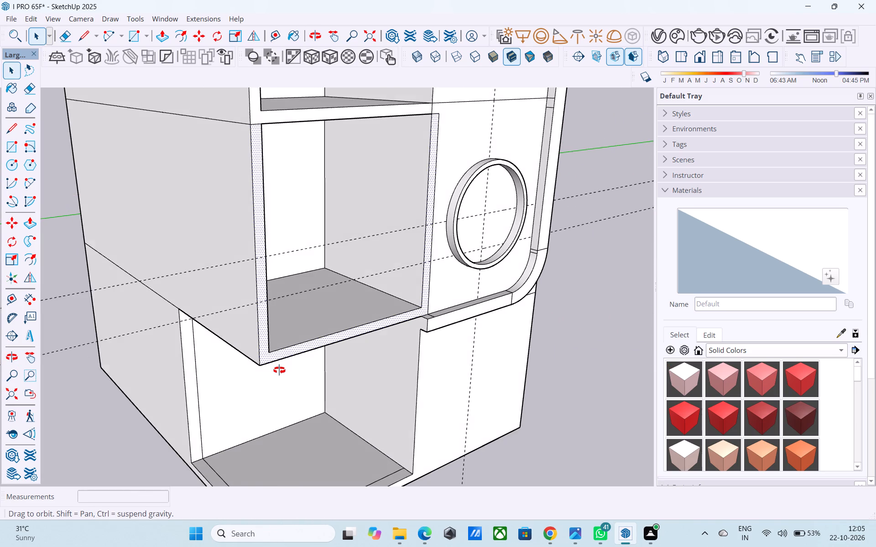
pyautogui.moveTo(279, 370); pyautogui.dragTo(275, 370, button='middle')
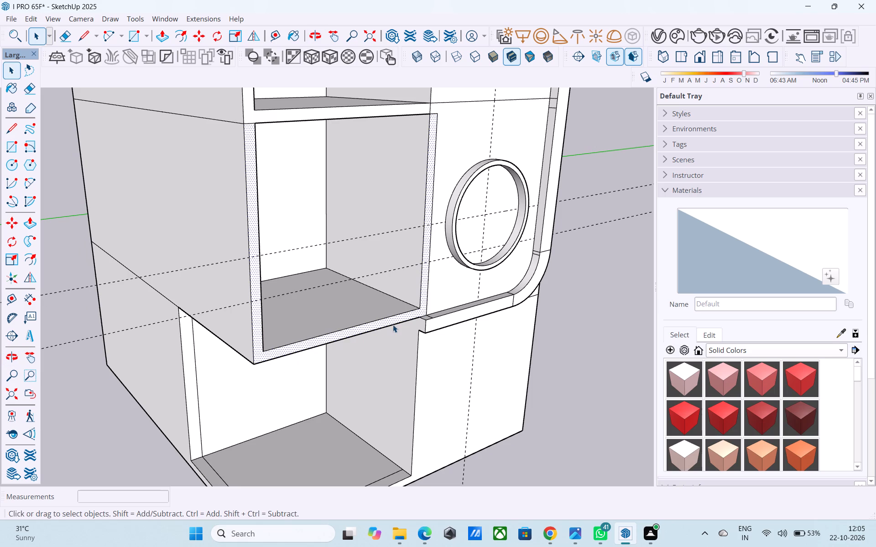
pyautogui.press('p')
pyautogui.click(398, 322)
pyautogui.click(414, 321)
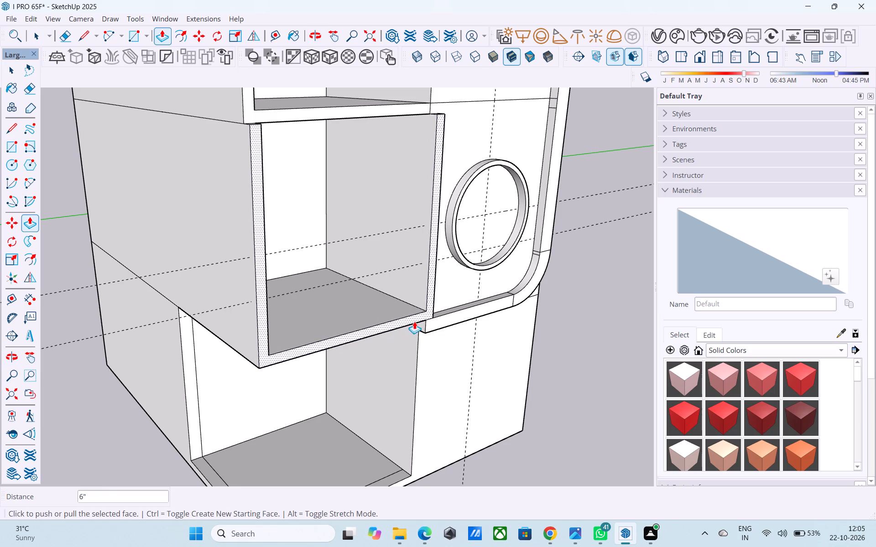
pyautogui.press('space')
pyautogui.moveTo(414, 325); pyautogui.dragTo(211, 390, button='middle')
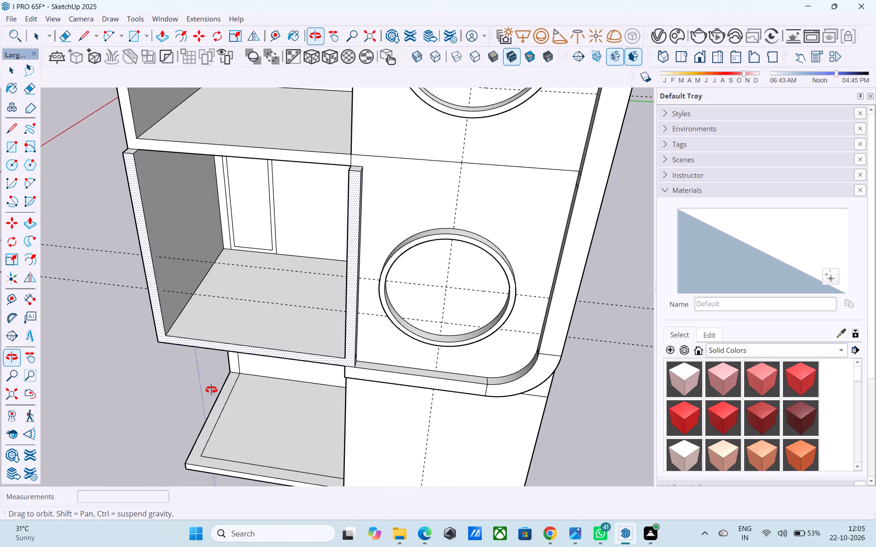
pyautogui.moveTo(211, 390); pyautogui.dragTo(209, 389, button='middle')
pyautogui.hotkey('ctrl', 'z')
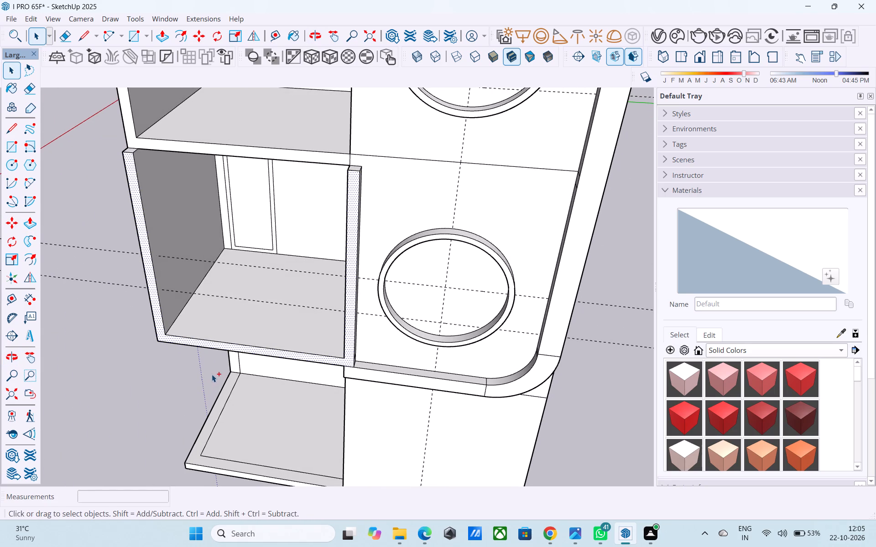
# Draw a short marker line on the middle storey's floor, starting from its front corner at the outer side wall.
pyautogui.moveTo(186, 346); pyautogui.dragTo(190, 325, button='middle')
pyautogui.scroll(4, 177, 357)
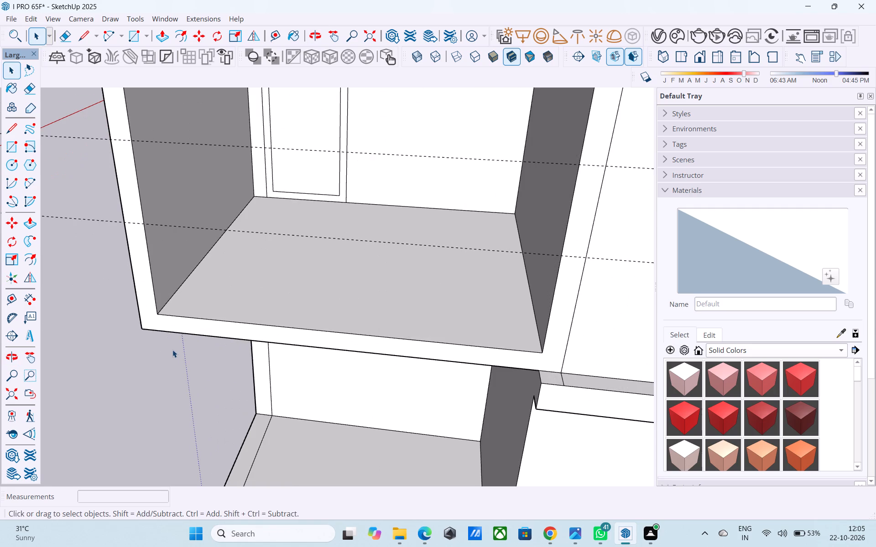
pyautogui.press('l')
pyautogui.click(161, 316)
pyautogui.click(219, 299)
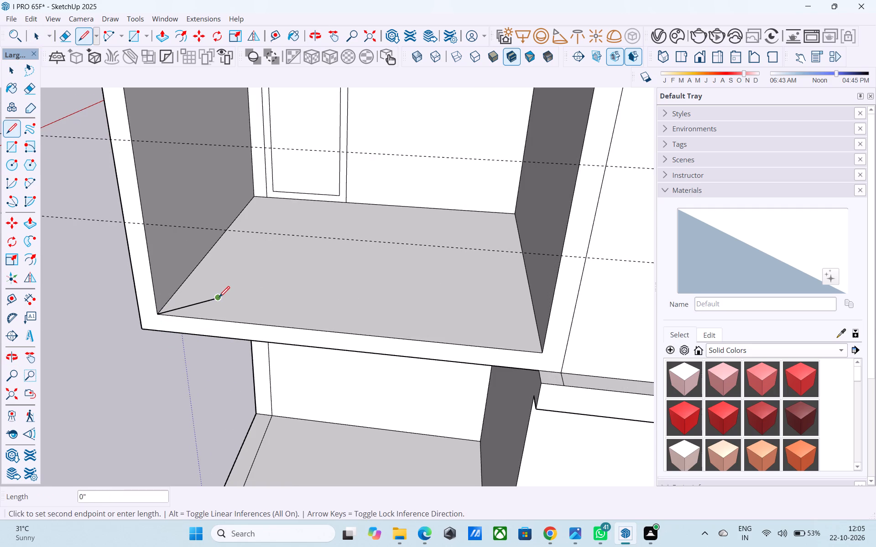
pyautogui.press('space')
# Push/pull the middle storey's front border face outward, past the start of the marker line.
pyautogui.click(230, 329)
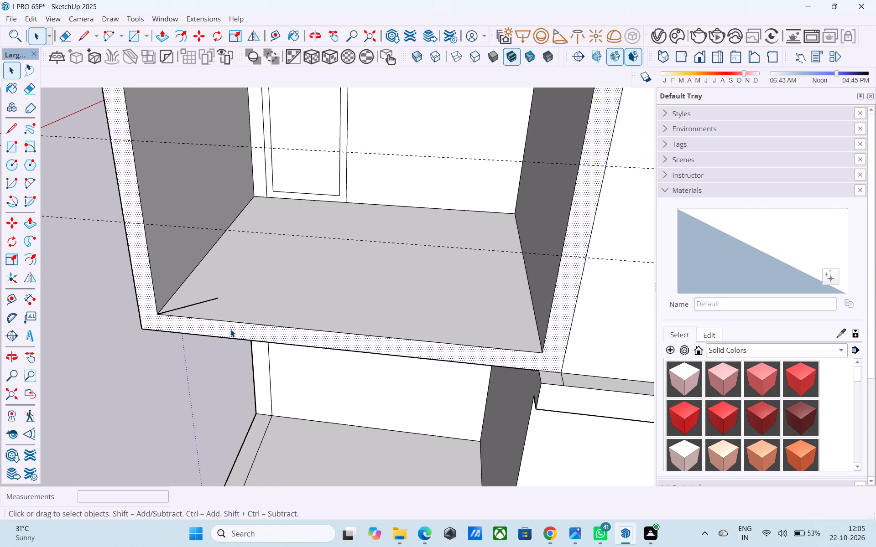
pyautogui.press('p')
pyautogui.click(230, 329)
pyautogui.click(224, 355)
pyautogui.press('space')
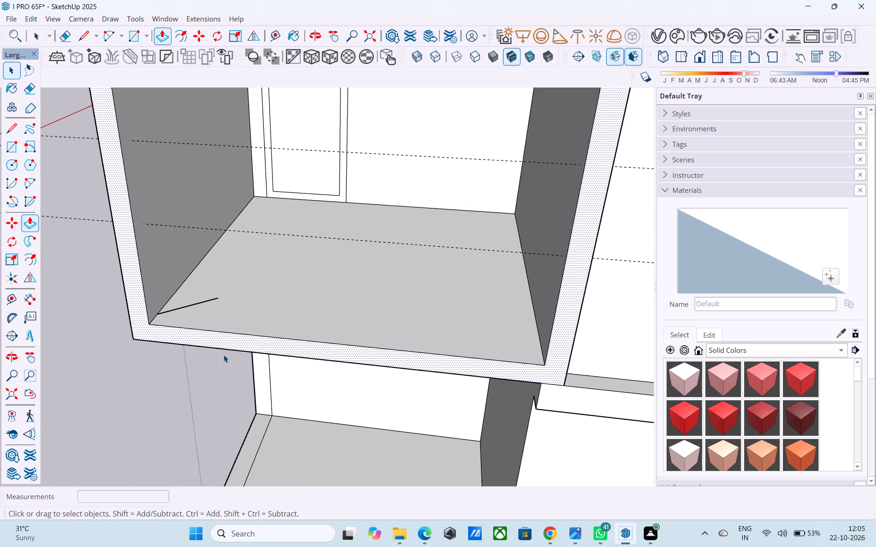
# Draw a line across the middle storey's floor, parallel to the front edge, from the marker line's start to the opposite side wall.
pyautogui.press('l')
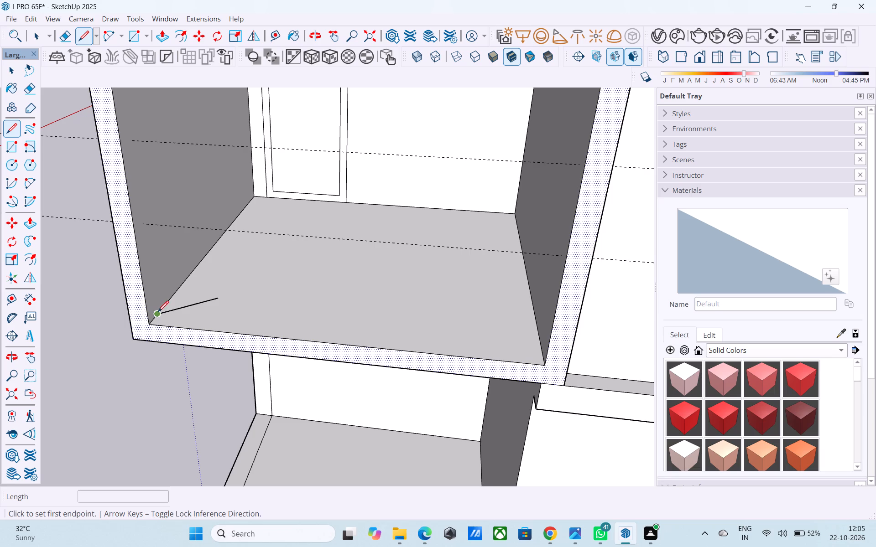
pyautogui.click(158, 313)
pyautogui.moveTo(413, 334); pyautogui.dragTo(546, 330, button='middle')
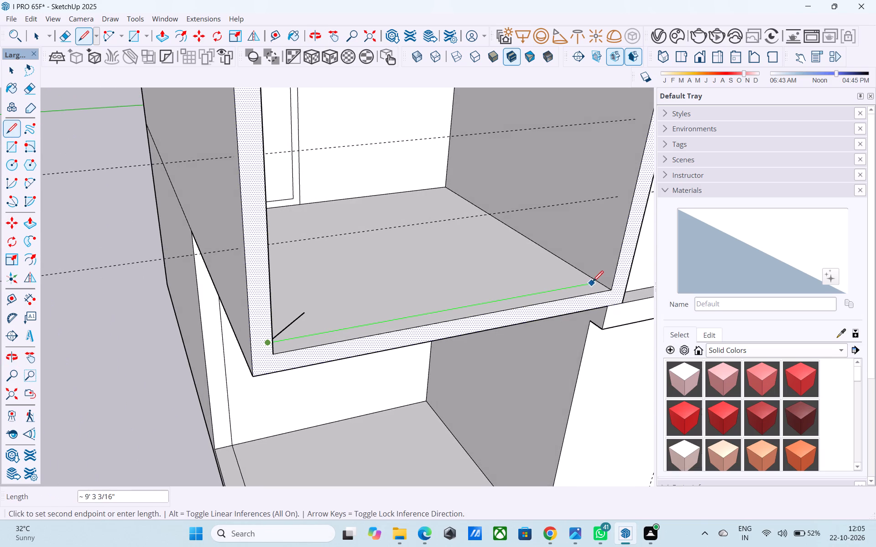
pyautogui.click(596, 281)
pyautogui.moveTo(596, 282); pyautogui.dragTo(323, 314, button='middle')
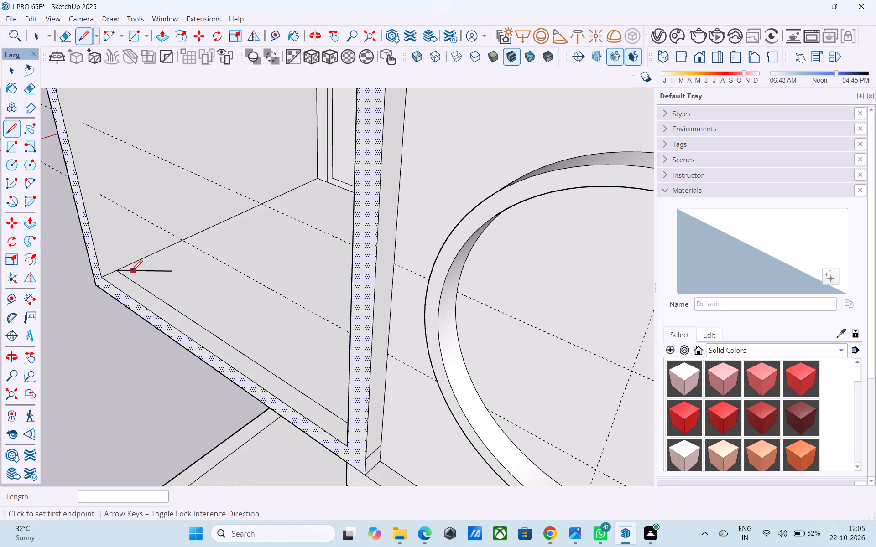
# Draw 10' vertical lines on both inner side walls of the middle storey, joining the floor line's ends to the ceiling.
pyautogui.click(120, 268)
pyautogui.scroll(-4, 134, 185)
pyautogui.keyDown('shift'); pyautogui.moveTo(145, 200); pyautogui.dragTo(226, 370, button='middle'); pyautogui.keyUp('shift')
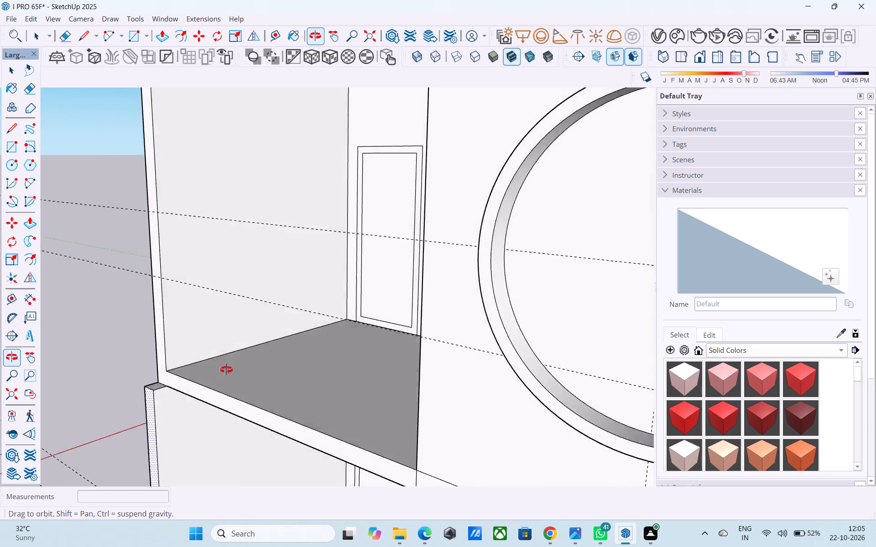
pyautogui.keyDown('shift'); pyautogui.moveTo(226, 370); pyautogui.dragTo(219, 345, button='middle'); pyautogui.keyUp('shift')
pyautogui.scroll(4, 186, 369)
pyautogui.click(158, 413)
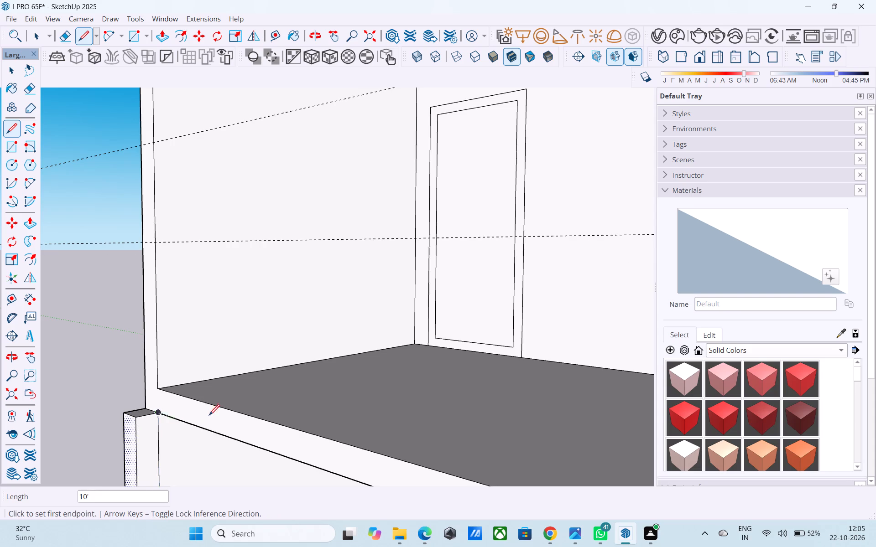
pyautogui.scroll(-5, 216, 419)
pyautogui.keyDown('shift'); pyautogui.moveTo(248, 441); pyautogui.dragTo(633, 279, button='middle'); pyautogui.keyUp('shift')
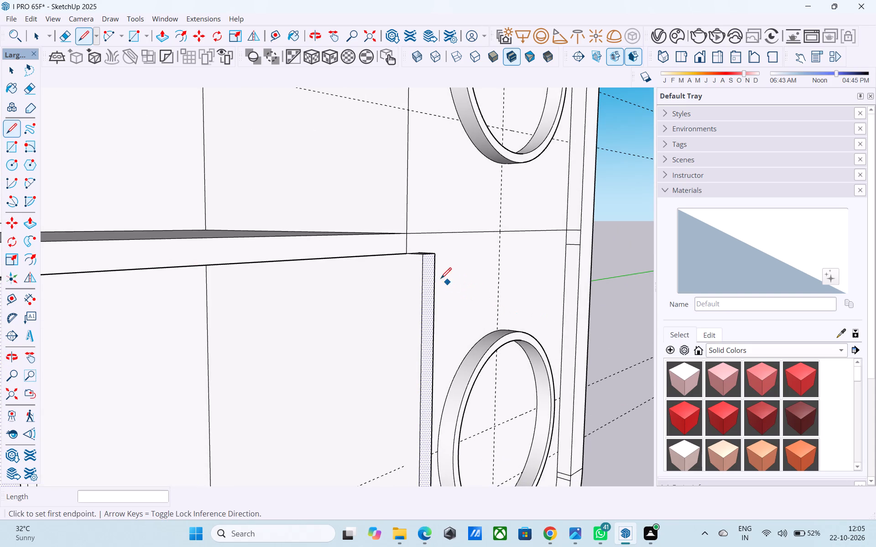
pyautogui.click(407, 254)
pyautogui.scroll(-5, 409, 268)
pyautogui.keyDown('shift'); pyautogui.moveTo(433, 368); pyautogui.dragTo(429, 314, button='middle'); pyautogui.keyUp('shift')
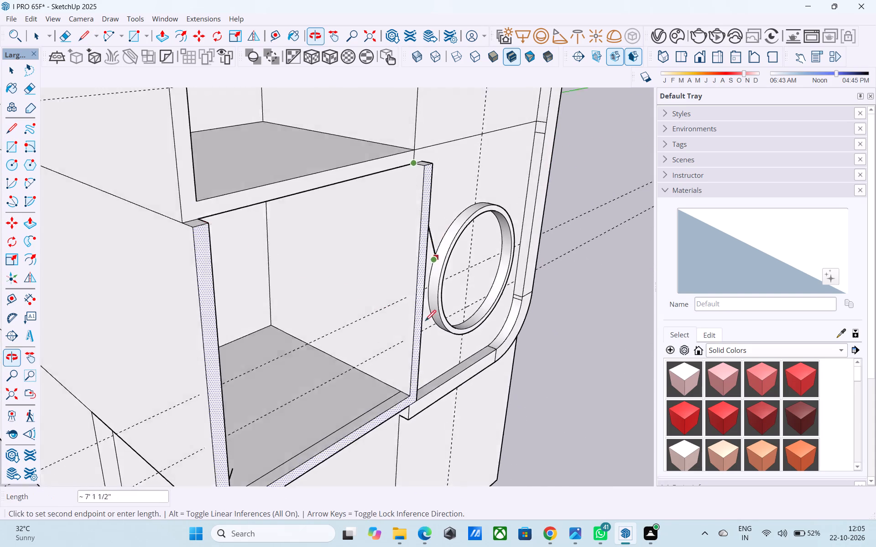
pyautogui.scroll(5, 407, 349)
pyautogui.click(396, 412)
# Delete the faces closing the middle storey's front opening.
pyautogui.scroll(-7, 404, 410)
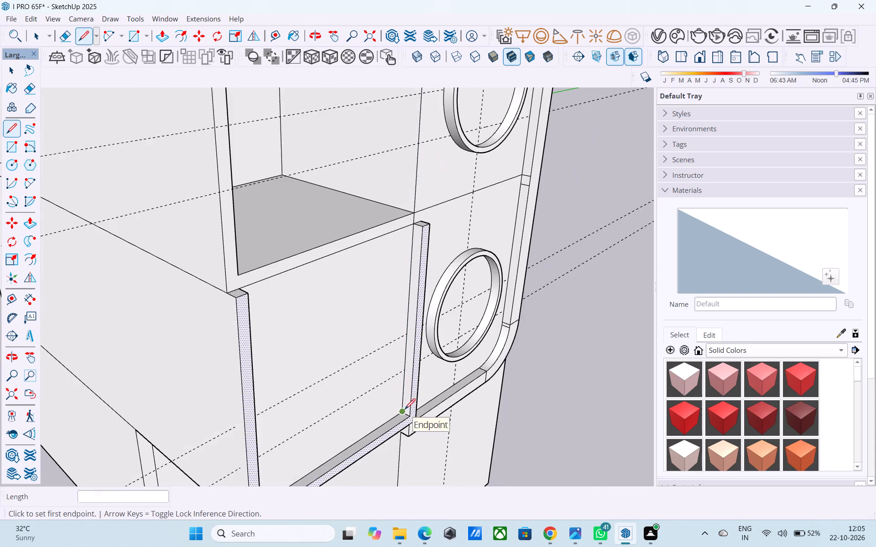
pyautogui.moveTo(405, 410); pyautogui.dragTo(385, 397, button='middle')
pyautogui.press('space')
pyautogui.click(362, 388)
pyautogui.press('Delete')
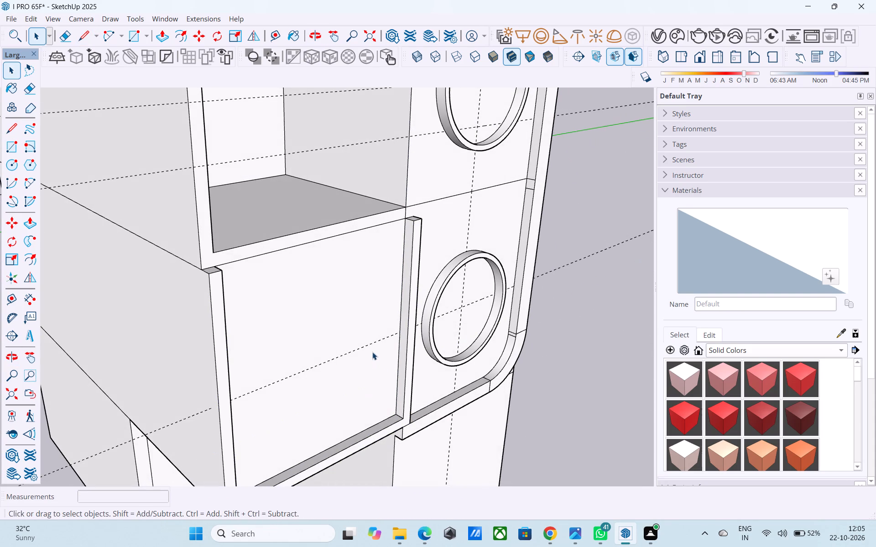
pyautogui.click(360, 346)
pyautogui.press('Delete')
# Examine the middle storey's front opening and its projecting border against the top storey from several angles.
pyautogui.scroll(-5, 377, 355)
pyautogui.moveTo(389, 375); pyautogui.dragTo(382, 304, button='middle')
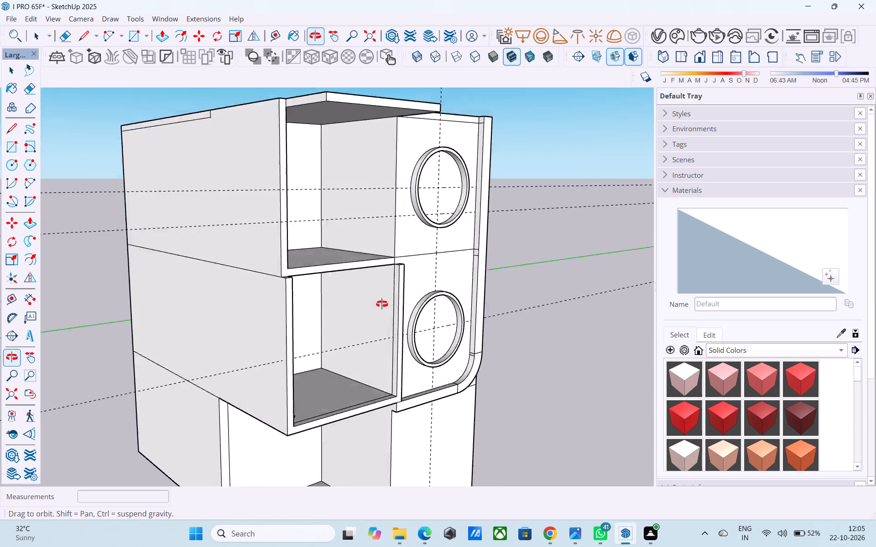
pyautogui.moveTo(382, 304); pyautogui.dragTo(364, 325, button='middle')
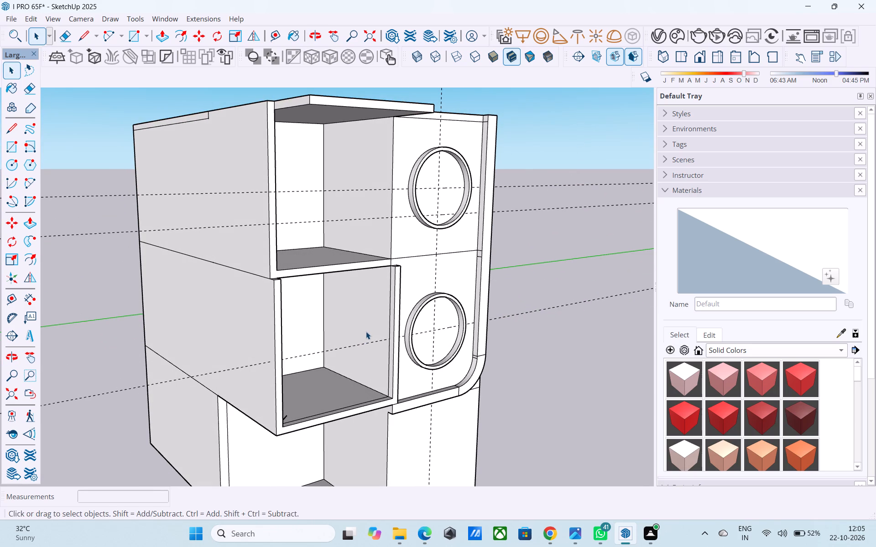
pyautogui.scroll(-1, 366, 331)
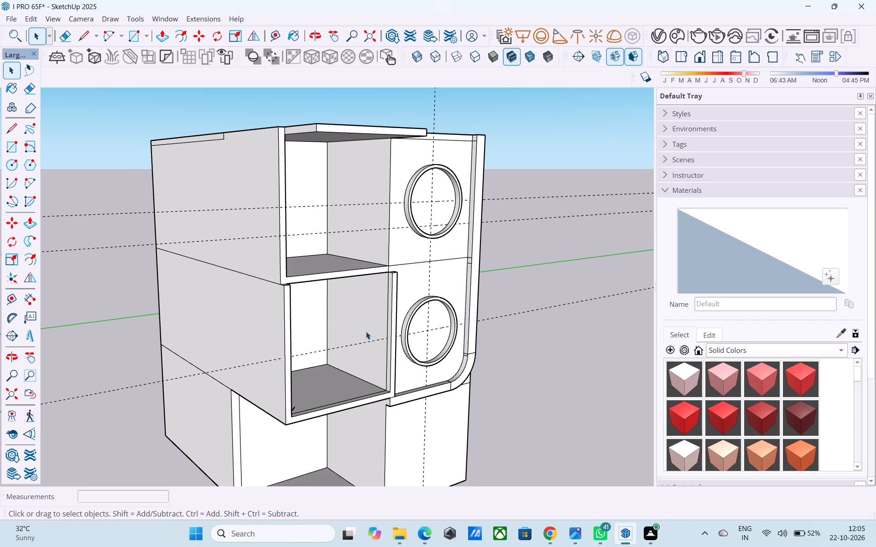
pyautogui.scroll(-3, 367, 332)
pyautogui.moveTo(367, 332); pyautogui.dragTo(195, 367, button='middle')
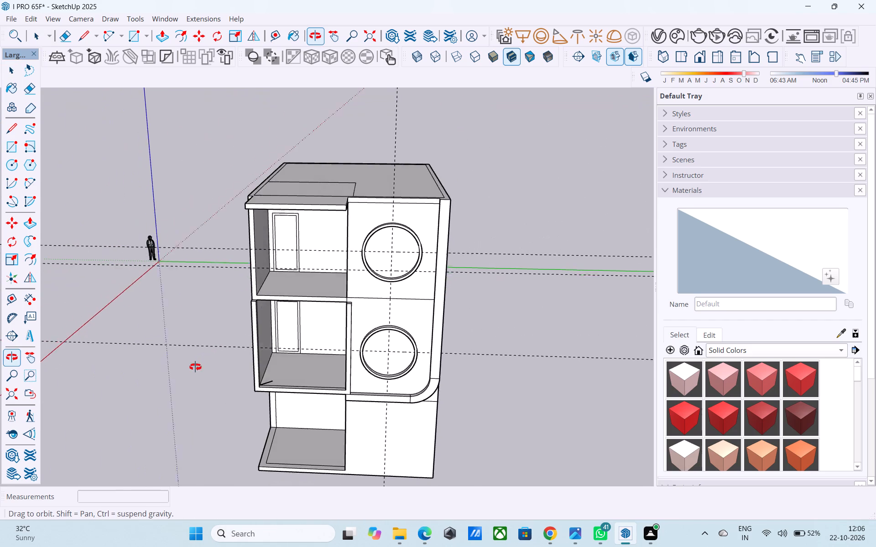
pyautogui.moveTo(195, 367); pyautogui.dragTo(188, 369, button='middle')
pyautogui.moveTo(329, 361); pyautogui.dragTo(224, 379, button='middle')
pyautogui.scroll(5, 226, 380)
pyautogui.scroll(-5, 231, 382)
pyautogui.moveTo(231, 383); pyautogui.dragTo(315, 356, button='middle')
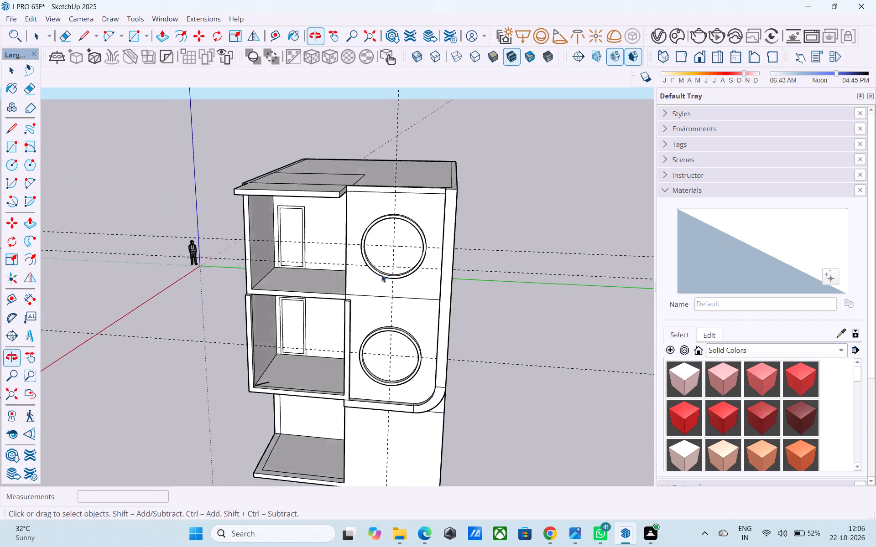
pyautogui.scroll(3, 381, 274)
pyautogui.moveTo(327, 315); pyautogui.dragTo(544, 299, button='middle')
pyautogui.moveTo(422, 300); pyautogui.dragTo(301, 309, button='middle')
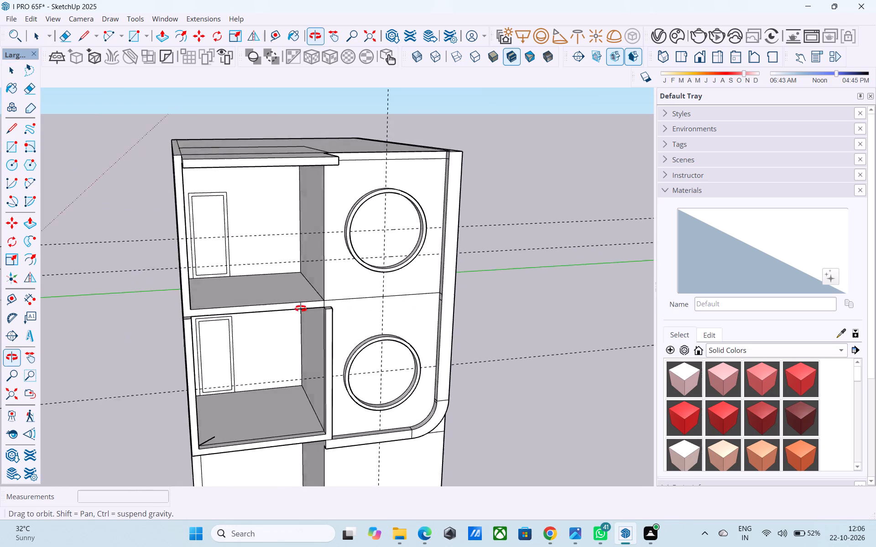
pyautogui.moveTo(301, 309); pyautogui.dragTo(299, 308, button='middle')
# Push/pull the top storey's front border face outward until it is flush with the middle storey's front border.
pyautogui.scroll(3, 195, 266)
pyautogui.moveTo(230, 261); pyautogui.dragTo(179, 305, button='middle')
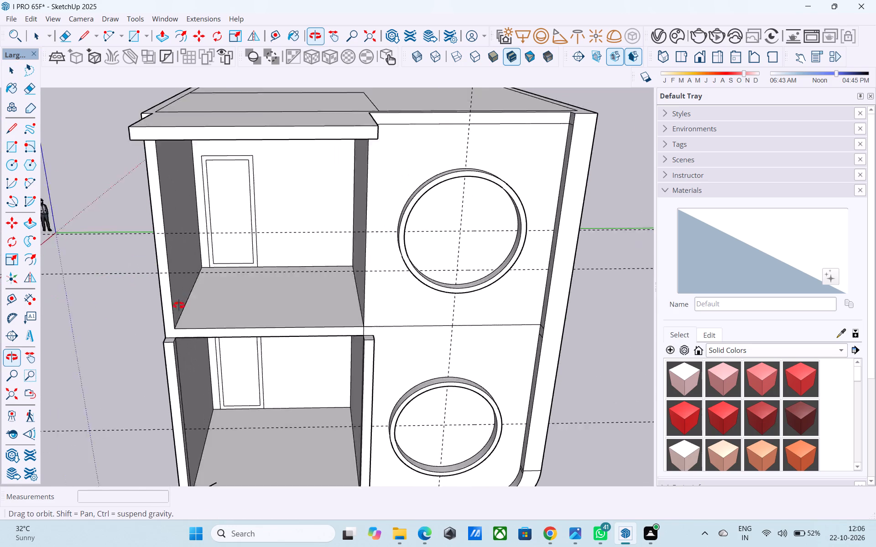
pyautogui.moveTo(179, 305); pyautogui.dragTo(93, 340, button='middle')
pyautogui.scroll(3, 129, 332)
pyautogui.scroll(5, 208, 290)
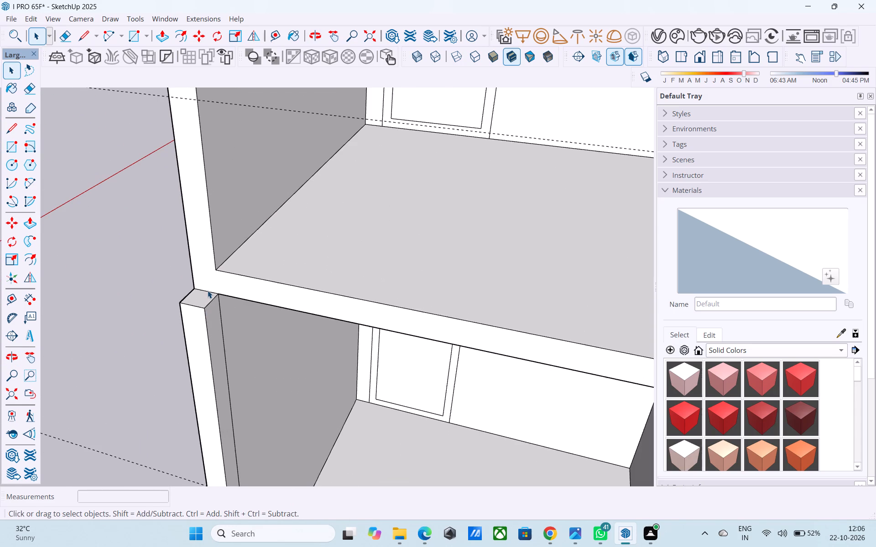
pyautogui.click(216, 280)
pyautogui.press('BackSpace')
pyautogui.click(216, 280)
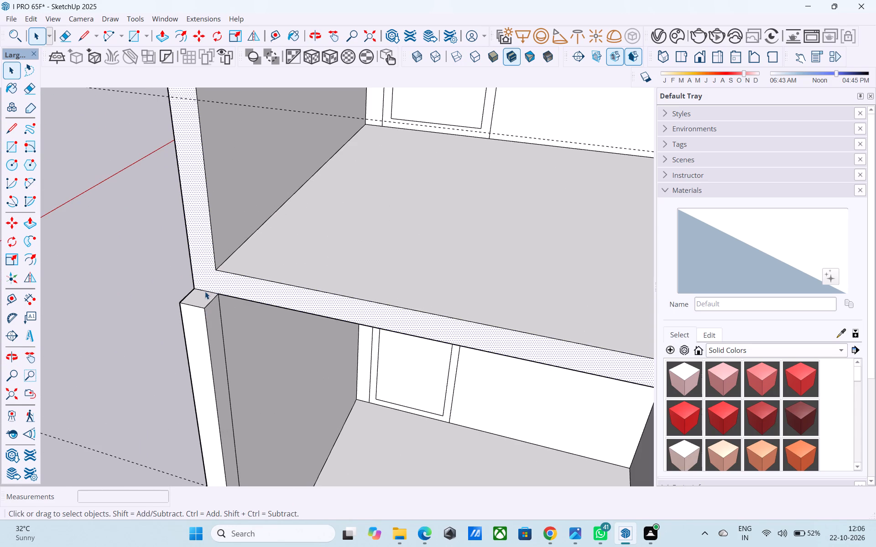
pyautogui.press('p')
pyautogui.click(219, 284)
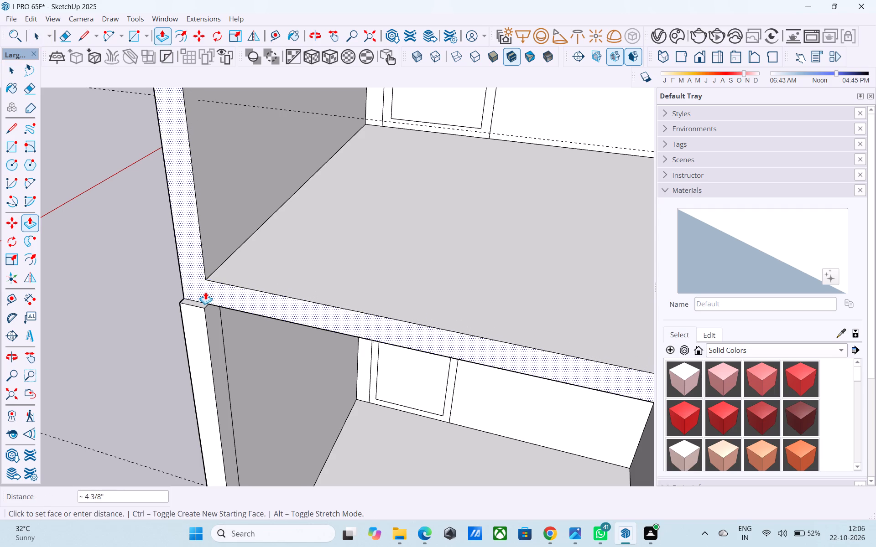
pyautogui.click(200, 297)
pyautogui.press('space')
# Copy the top storey opening's bottom and outer side front edges 6" inward along the floor and side wall.
pyautogui.click(214, 288)
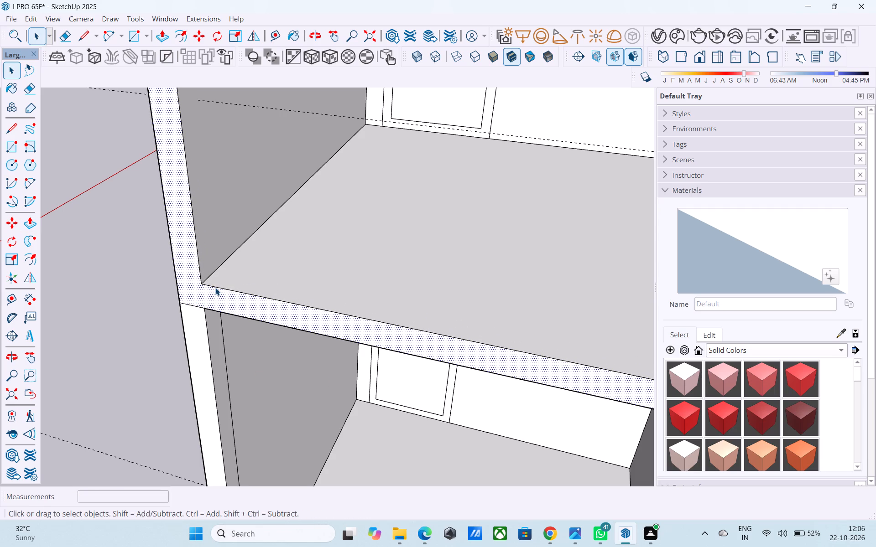
pyautogui.keyDown('shift'); pyautogui.click(200, 267); pyautogui.keyUp('shift')
pyautogui.press('m')
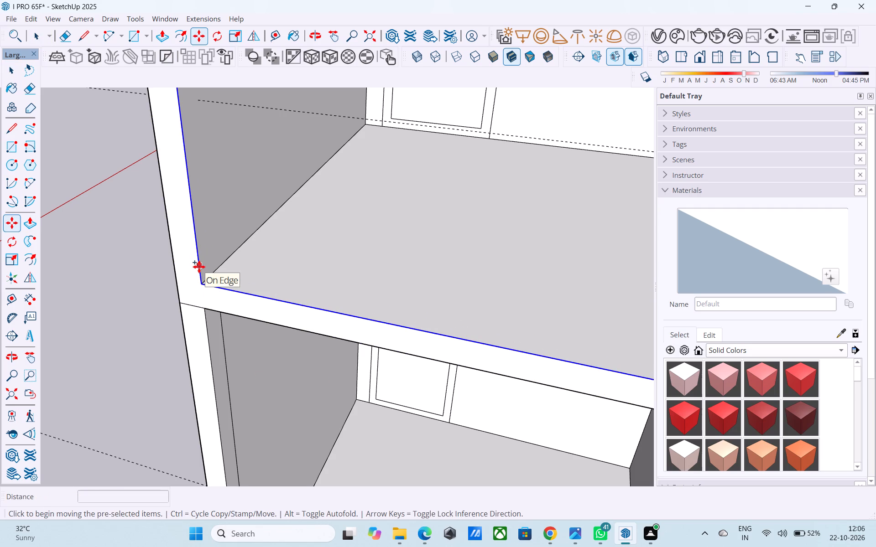
pyautogui.click(202, 282)
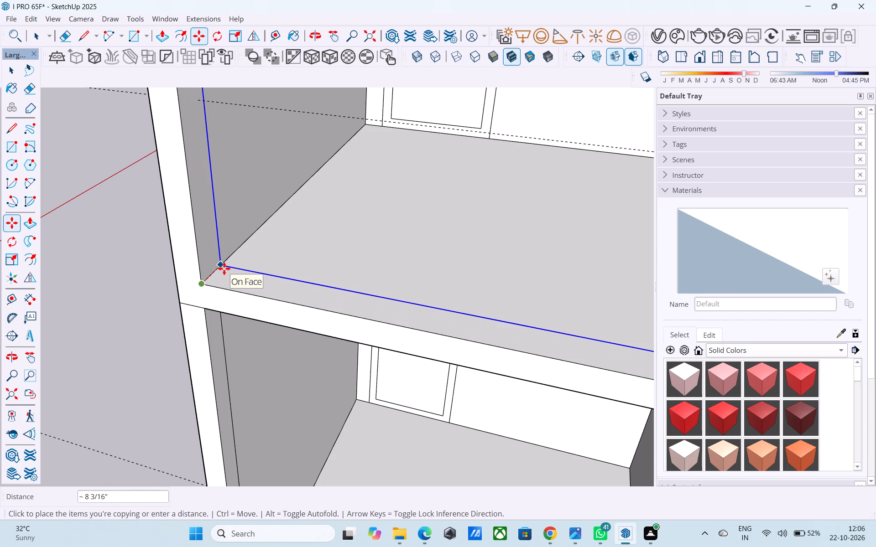
pyautogui.click(220, 273)
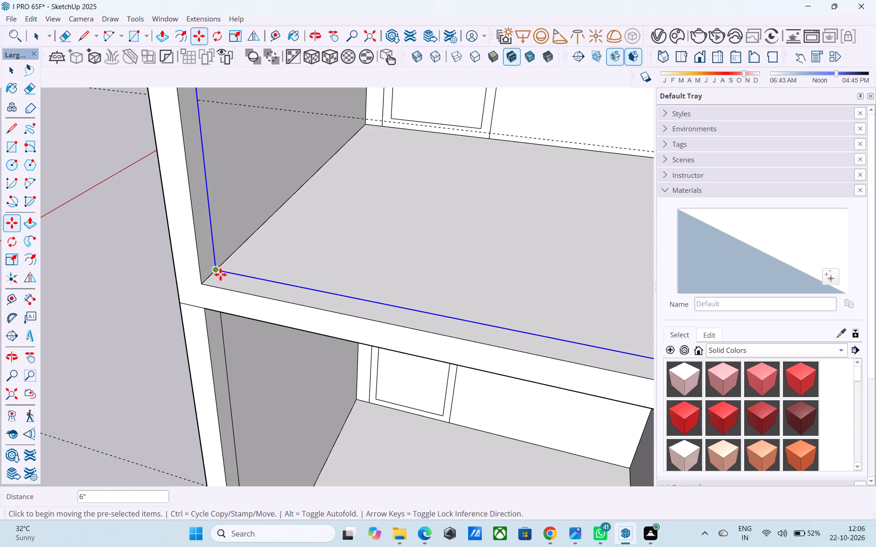
pyautogui.scroll(-5, 221, 280)
pyautogui.press('space')
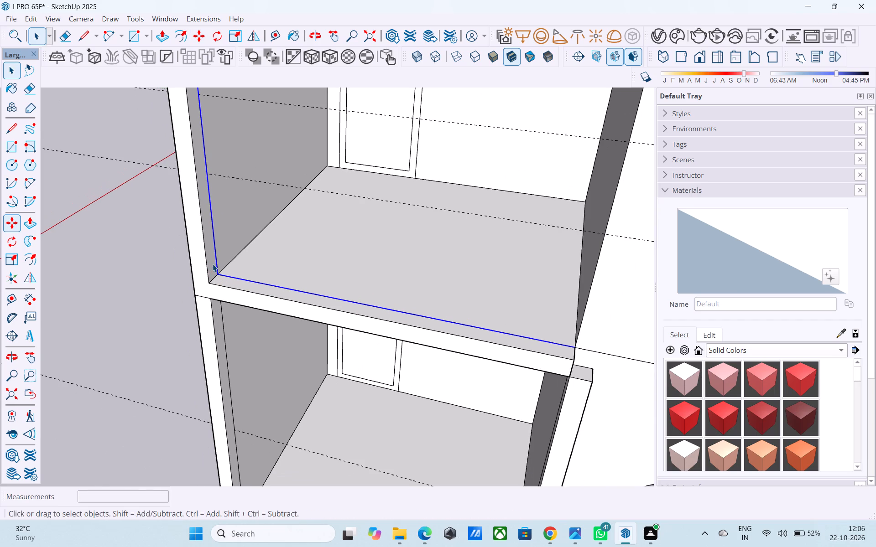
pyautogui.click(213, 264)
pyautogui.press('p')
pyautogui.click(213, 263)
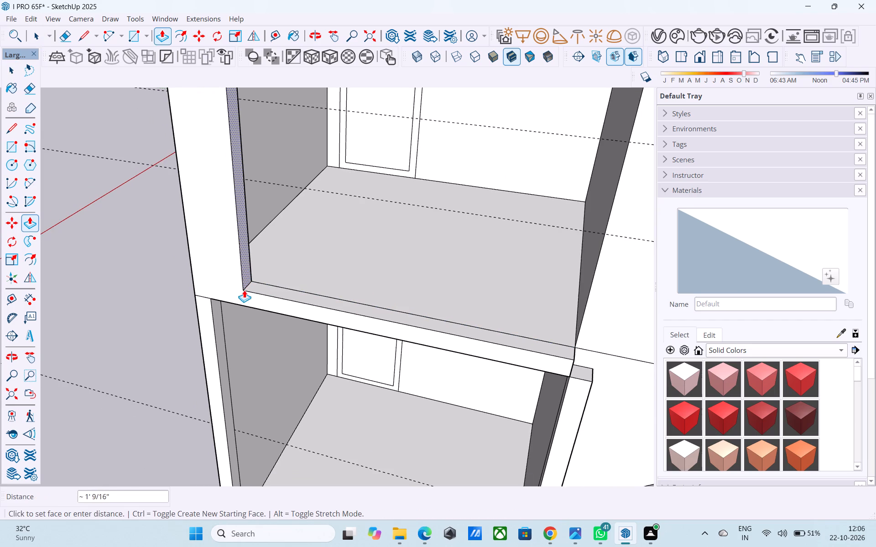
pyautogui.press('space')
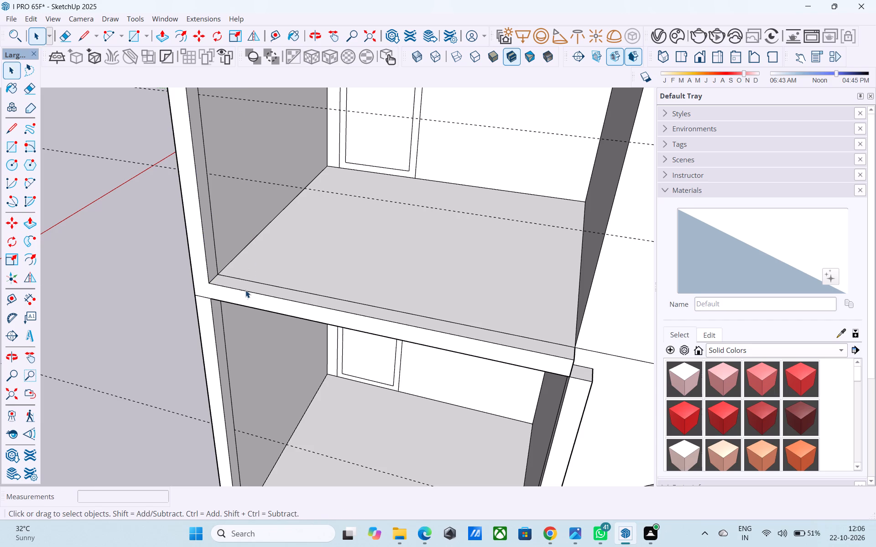
# Push/pull the 6" strip on the top storey's outer side wall 3' inward across the front opening.
pyautogui.scroll(-5, 226, 289)
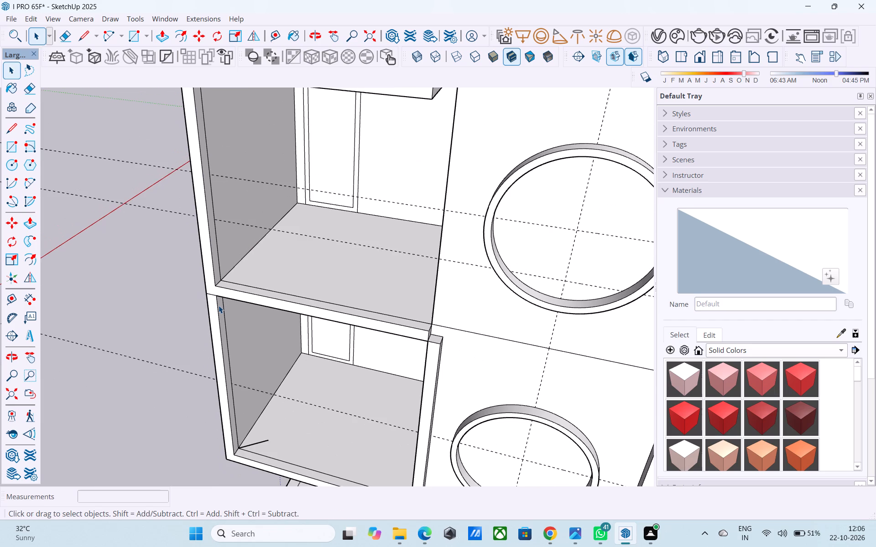
pyautogui.scroll(8, 222, 271)
pyautogui.click(209, 266)
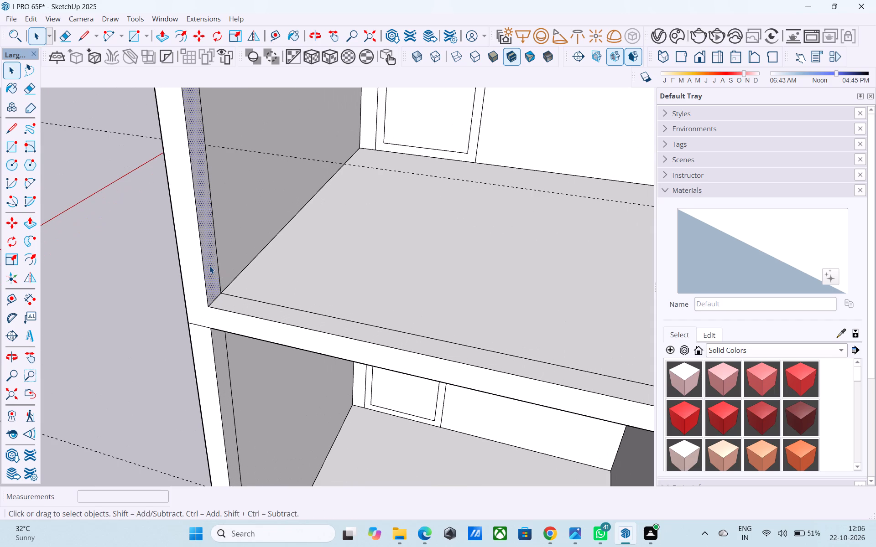
pyautogui.press('p')
pyautogui.click(209, 265)
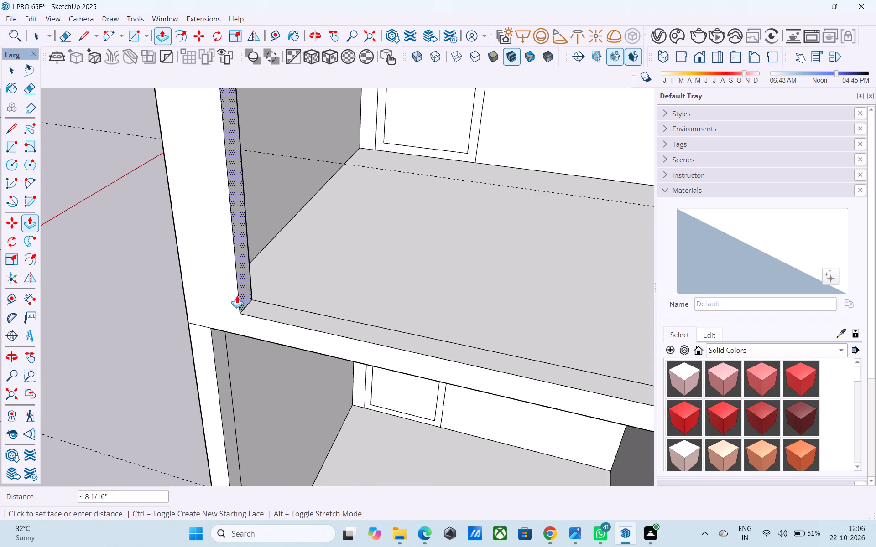
pyautogui.write("3'")
pyautogui.press('Return')
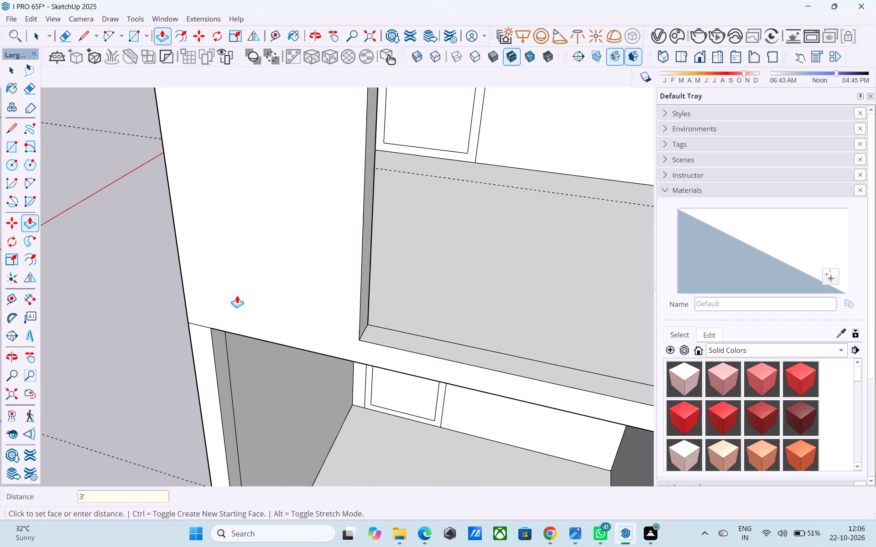
# Examine the top storey's new front wall strip against the door, roof slab and middle storey from several angles.
pyautogui.scroll(-10, 237, 295)
pyautogui.moveTo(256, 330); pyautogui.dragTo(355, 248, button='middle')
pyautogui.scroll(-5, 353, 254)
pyautogui.moveTo(335, 312); pyautogui.dragTo(338, 240, button='middle')
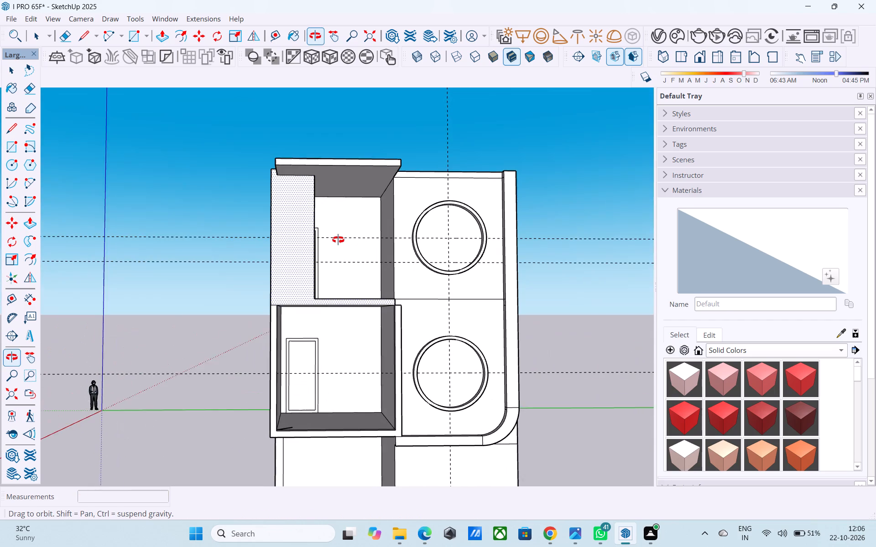
pyautogui.moveTo(338, 240); pyautogui.dragTo(339, 225, button='middle')
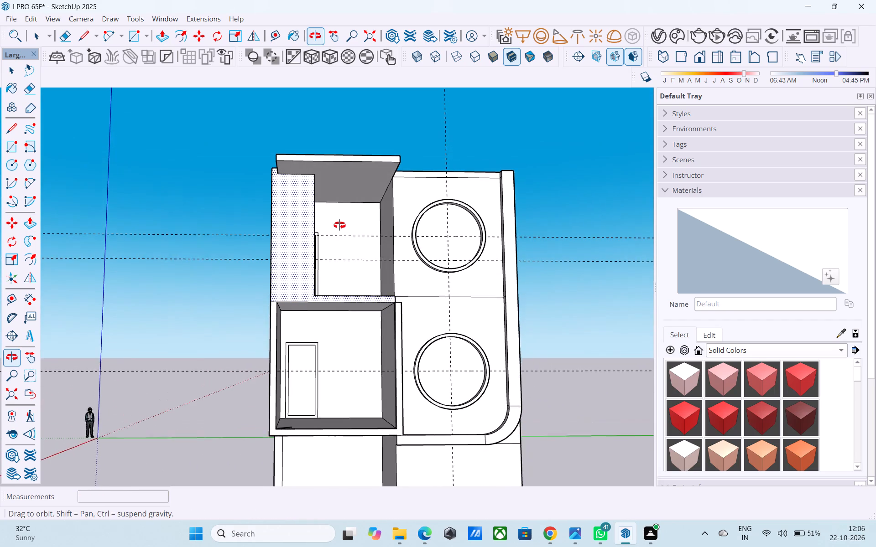
pyautogui.moveTo(339, 225); pyautogui.dragTo(295, 270, button='middle')
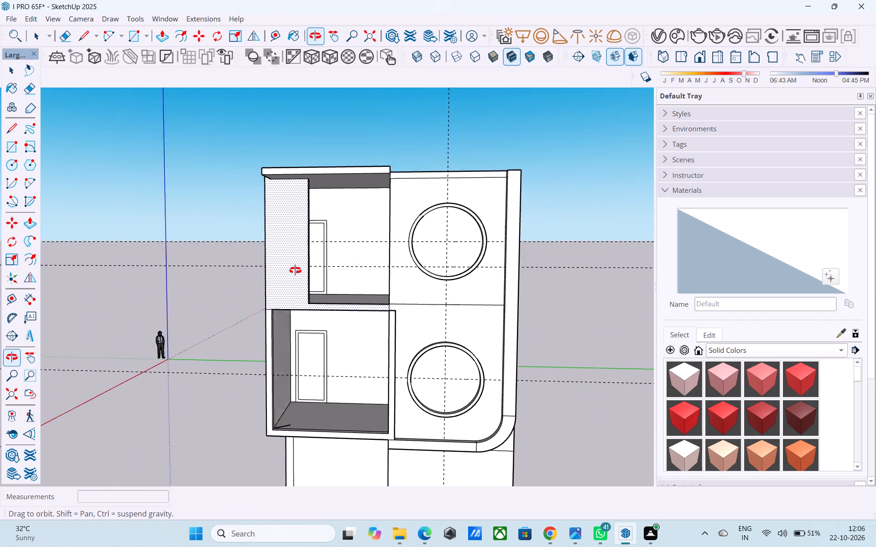
pyautogui.moveTo(295, 270); pyautogui.dragTo(324, 286, button='middle')
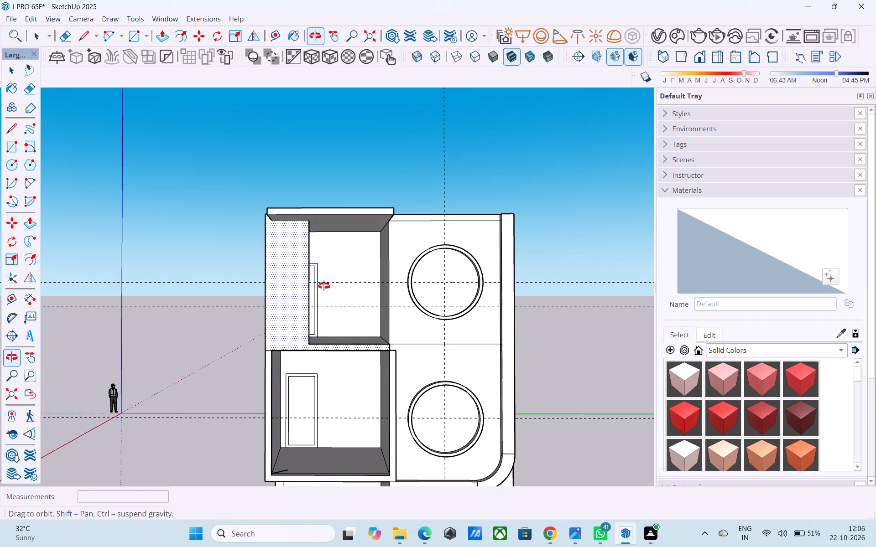
pyautogui.moveTo(324, 286); pyautogui.dragTo(328, 279, button='middle')
pyautogui.scroll(1, 329, 279)
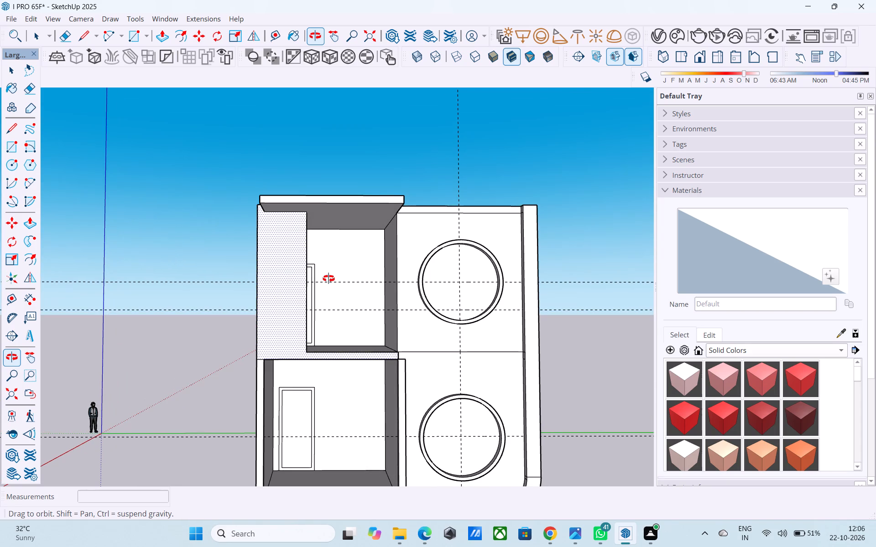
pyautogui.moveTo(328, 279); pyautogui.dragTo(310, 269, button='middle')
pyautogui.scroll(4, 309, 269)
pyautogui.scroll(-4, 326, 286)
pyautogui.moveTo(337, 313); pyautogui.dragTo(300, 330, button='middle')
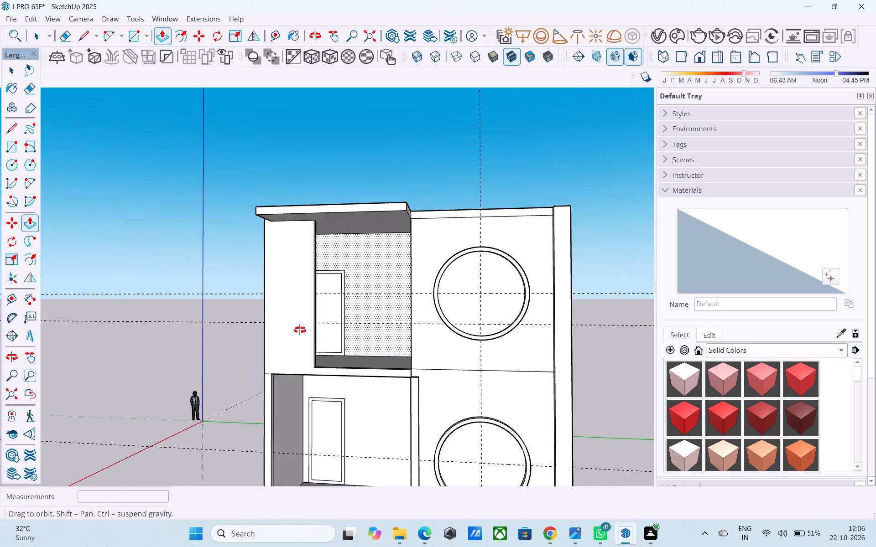
pyautogui.moveTo(300, 330); pyautogui.dragTo(318, 361, button='middle')
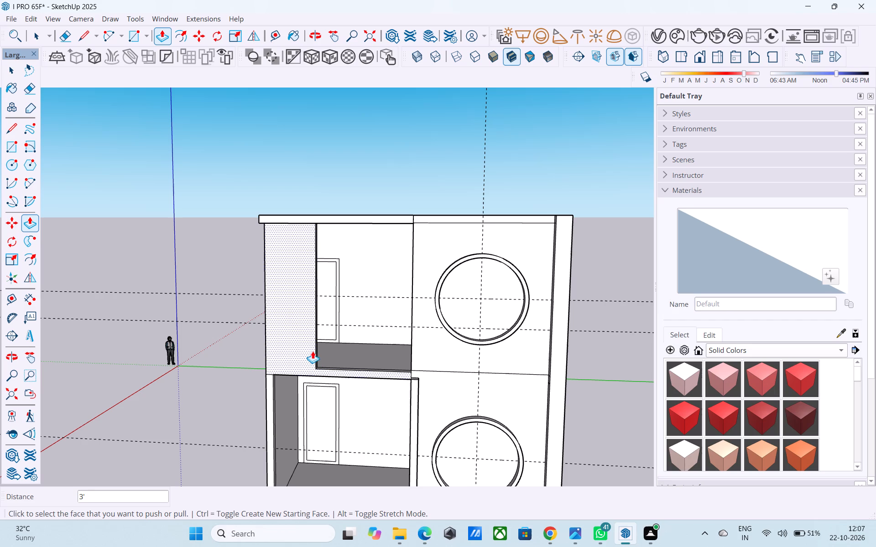
pyautogui.scroll(-3, 335, 396)
pyautogui.moveTo(322, 380); pyautogui.dragTo(327, 361, button='middle')
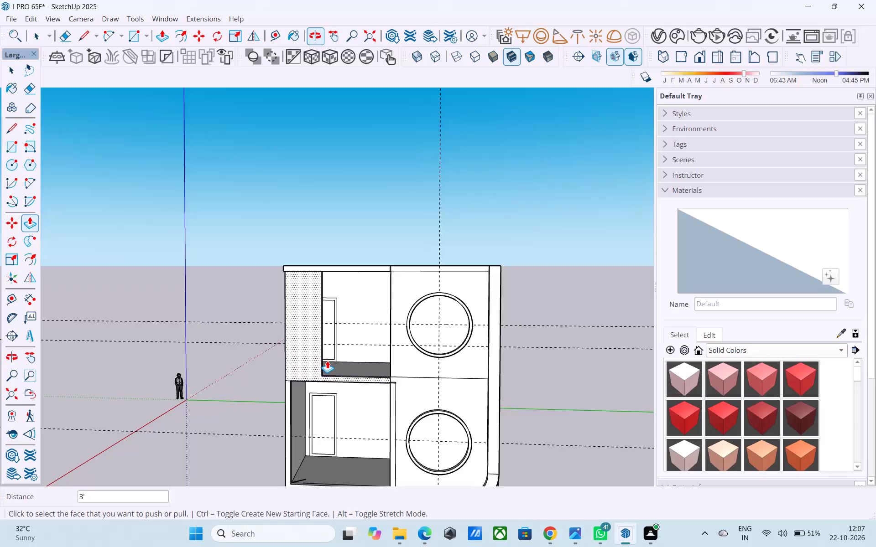
# Examine the top and middle storeys' opening fronts, doors and roof slab overhang from several angles.
pyautogui.moveTo(334, 387); pyautogui.dragTo(321, 377, button='middle')
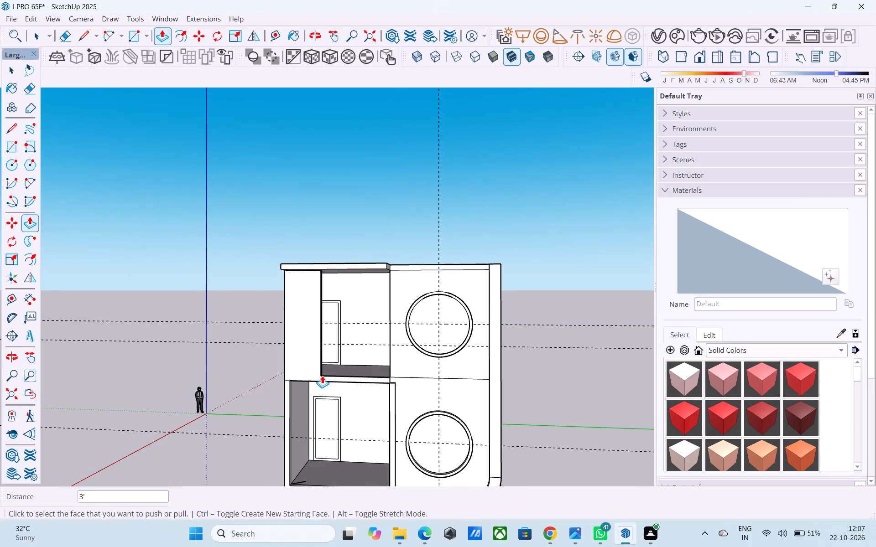
pyautogui.press('space')
pyautogui.moveTo(318, 331); pyautogui.dragTo(303, 322, button='middle')
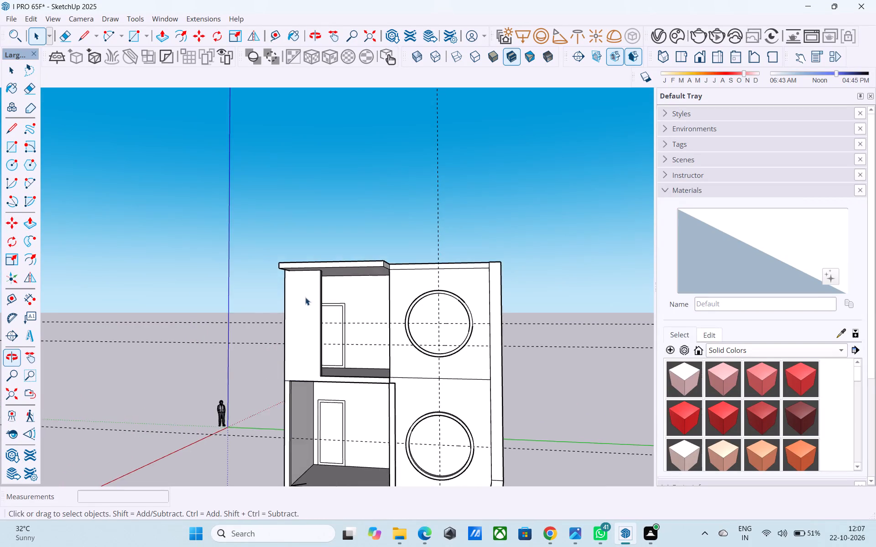
pyautogui.scroll(-5, 306, 297)
pyautogui.moveTo(332, 368); pyautogui.dragTo(323, 345, button='middle')
pyautogui.scroll(5, 317, 412)
pyautogui.middleClick(315, 412)
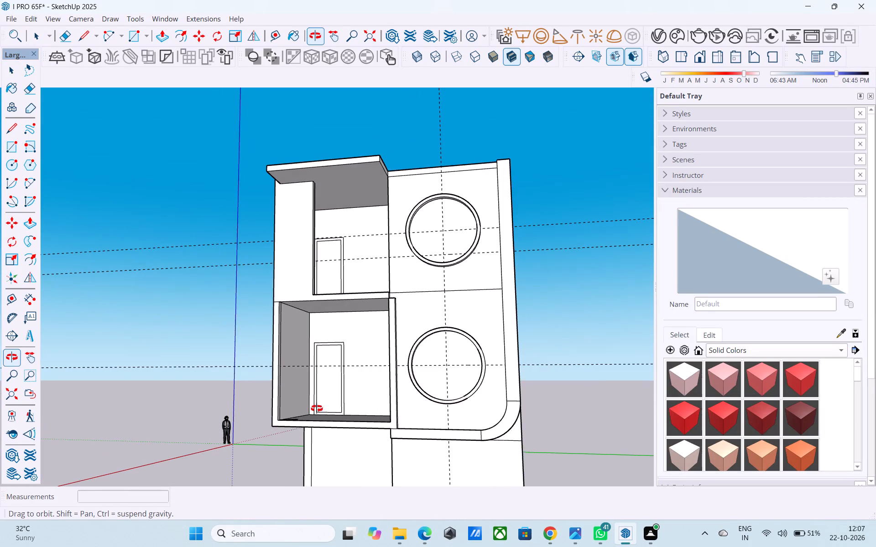
pyautogui.scroll(-5, 318, 417)
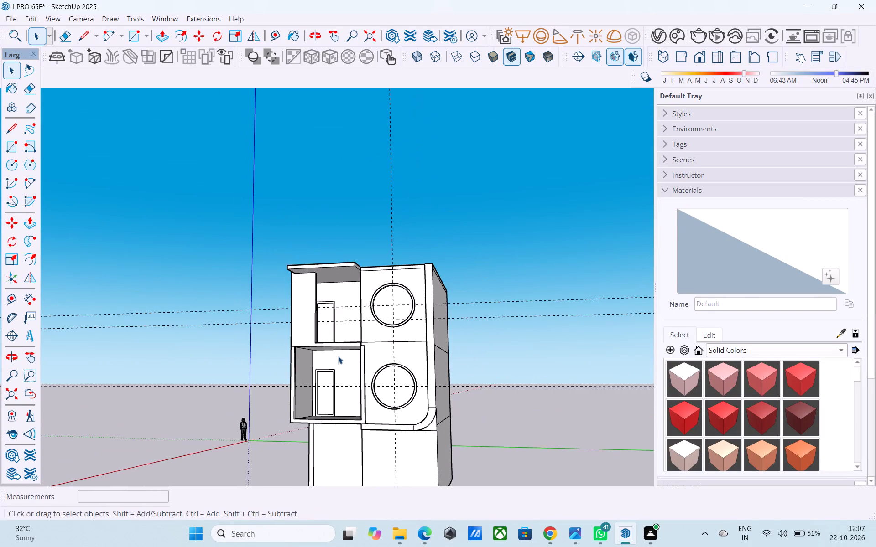
pyautogui.scroll(-3, 353, 331)
pyautogui.moveTo(345, 403); pyautogui.dragTo(341, 390, button='middle')
pyautogui.scroll(8, 341, 390)
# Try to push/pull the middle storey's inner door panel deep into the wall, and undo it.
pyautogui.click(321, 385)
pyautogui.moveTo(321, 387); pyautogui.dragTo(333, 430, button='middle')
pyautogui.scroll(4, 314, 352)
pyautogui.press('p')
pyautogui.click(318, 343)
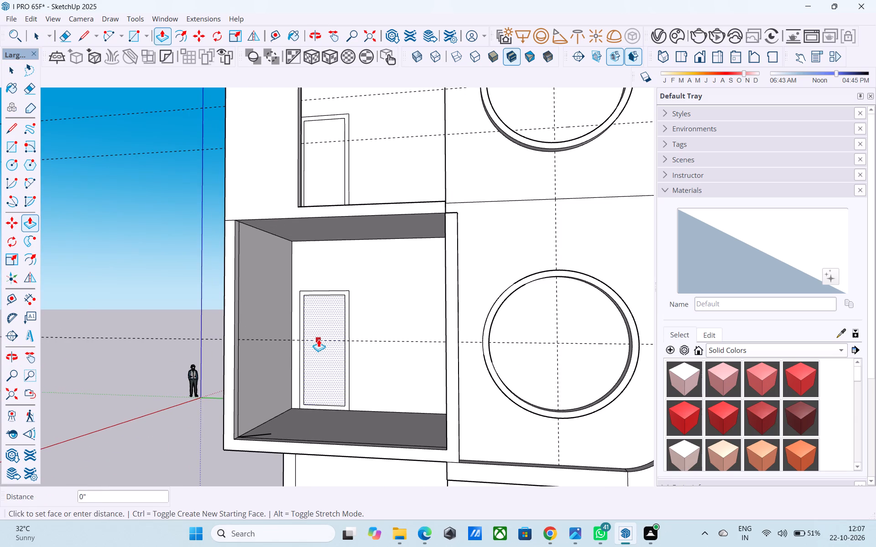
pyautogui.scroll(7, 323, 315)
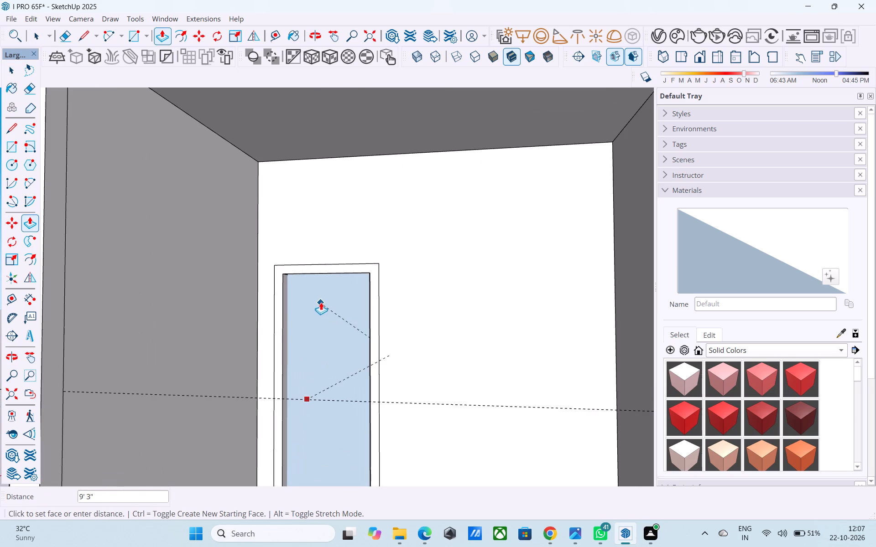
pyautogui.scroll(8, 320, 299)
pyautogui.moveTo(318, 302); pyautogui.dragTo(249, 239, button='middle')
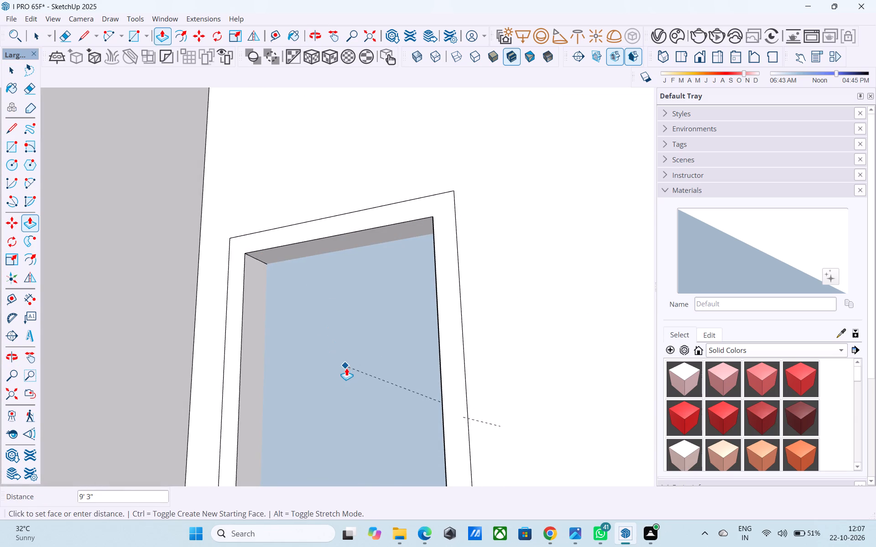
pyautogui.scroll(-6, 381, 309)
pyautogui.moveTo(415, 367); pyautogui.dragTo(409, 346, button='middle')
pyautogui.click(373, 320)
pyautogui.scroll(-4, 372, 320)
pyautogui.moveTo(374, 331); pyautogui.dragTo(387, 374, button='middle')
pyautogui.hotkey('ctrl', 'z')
# Push/pull the middle storey's inner door panel 6" inward to recess it behind its frame.
pyautogui.press('space')
pyautogui.click(369, 377)
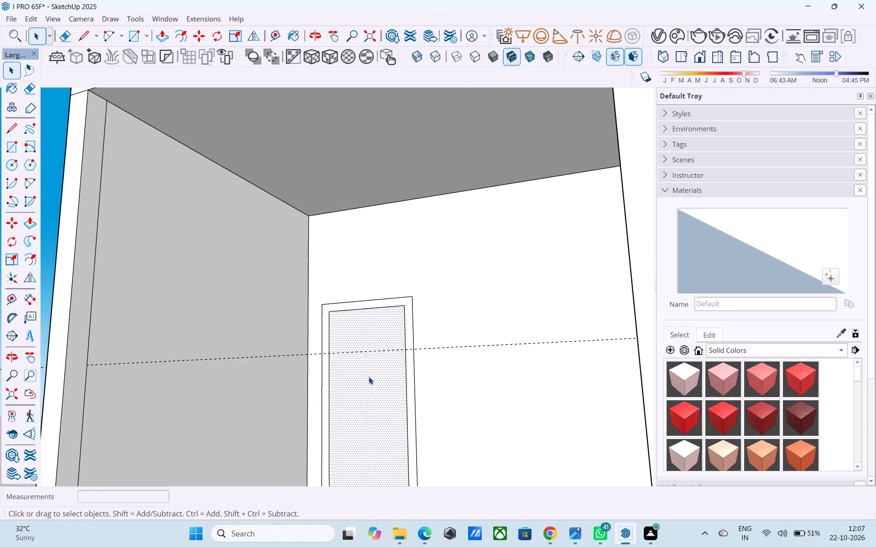
pyautogui.press('p')
pyautogui.click(374, 423)
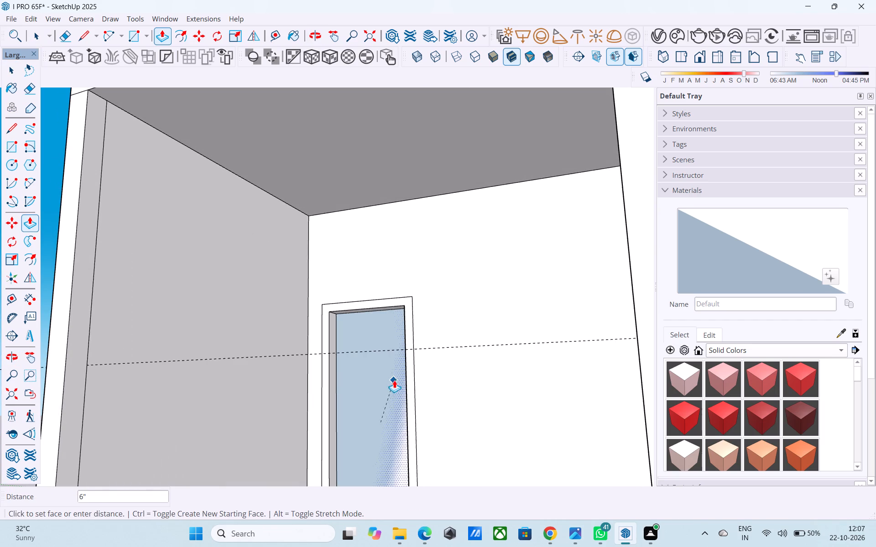
pyautogui.click(398, 393)
# Repeat the 6" inward push/pull on the top storey's inner door panel.
pyautogui.scroll(-11, 396, 401)
pyautogui.scroll(5, 371, 317)
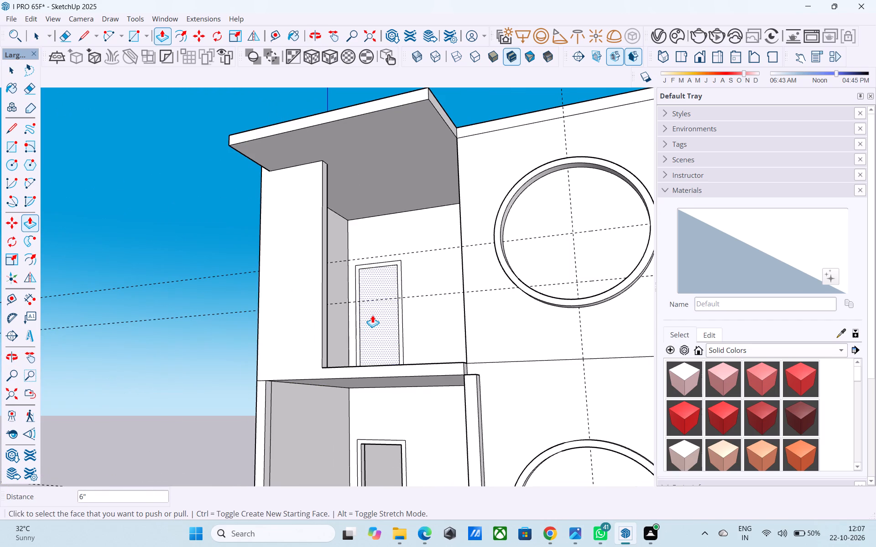
pyautogui.doubleClick(372, 315)
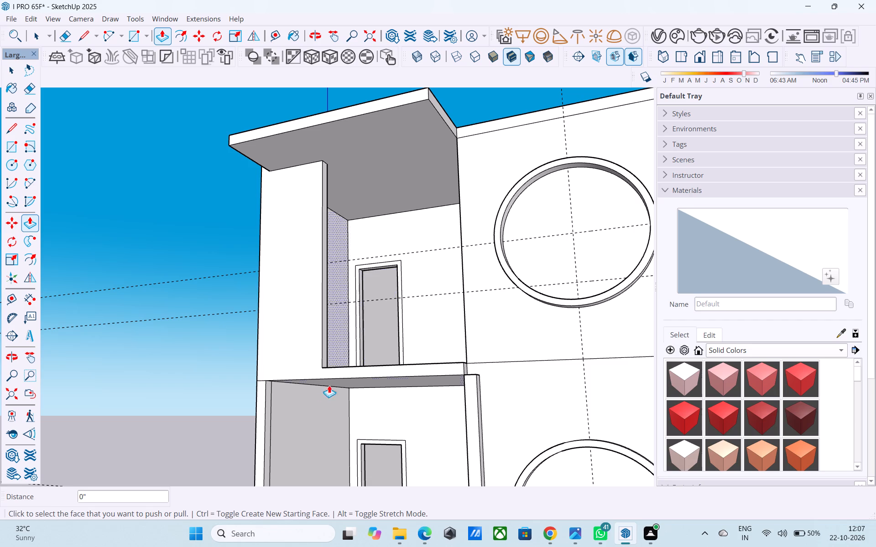
# Examine the recessed doors, the upper-storey fronts and the roof's front outer corner beside the projecting slab.
pyautogui.scroll(-3, 321, 411)
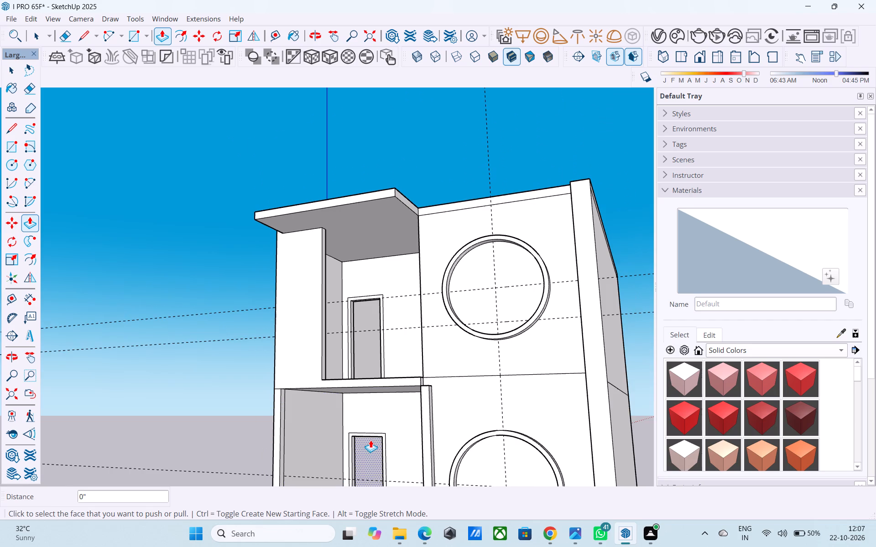
pyautogui.scroll(-2, 344, 463)
pyautogui.press('space')
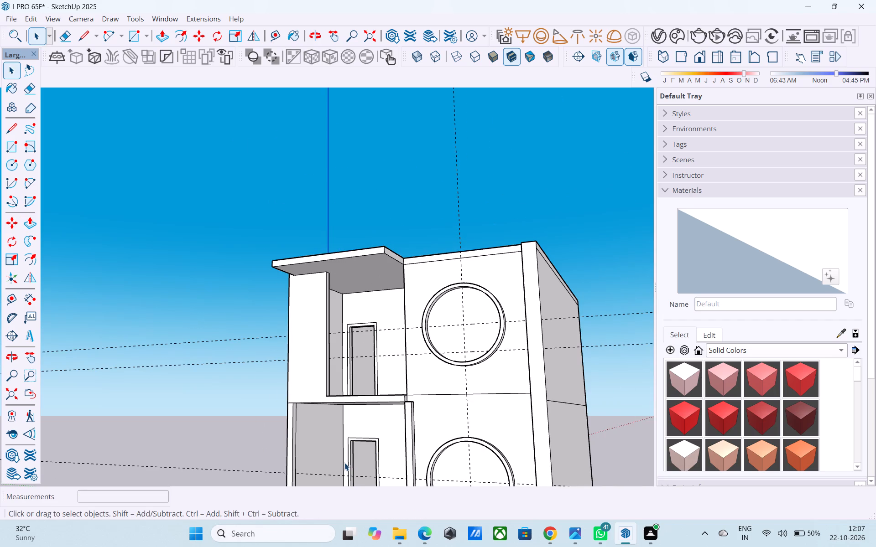
pyautogui.scroll(-2, 339, 467)
pyautogui.moveTo(339, 467); pyautogui.dragTo(363, 465, button='middle')
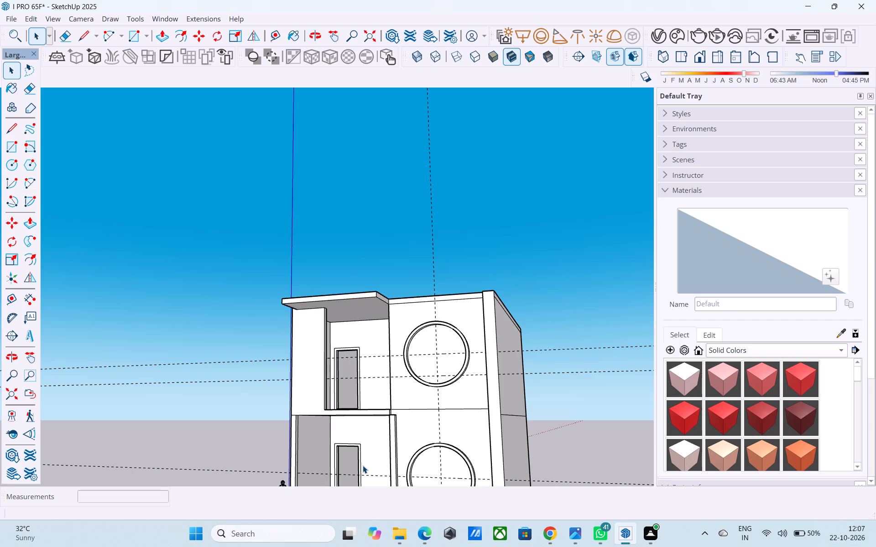
pyautogui.press('space')
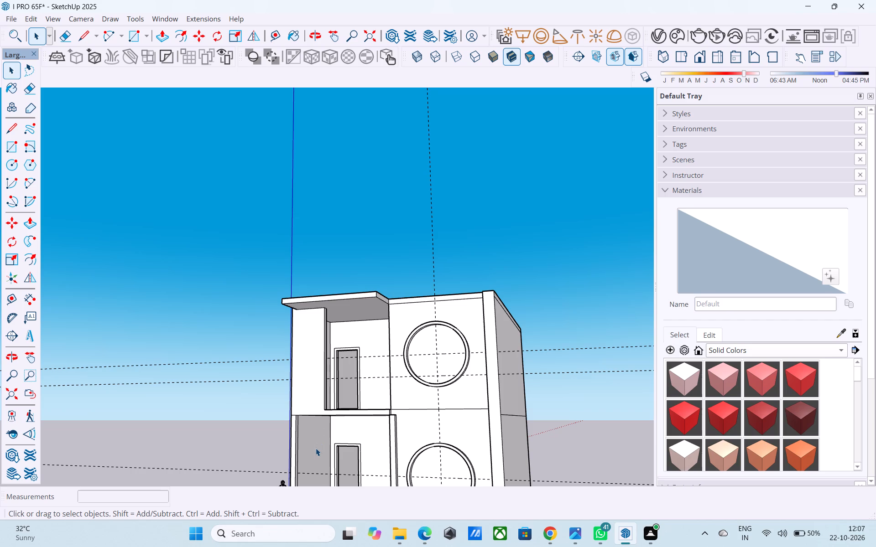
pyautogui.moveTo(315, 448); pyautogui.dragTo(413, 543, button='middle')
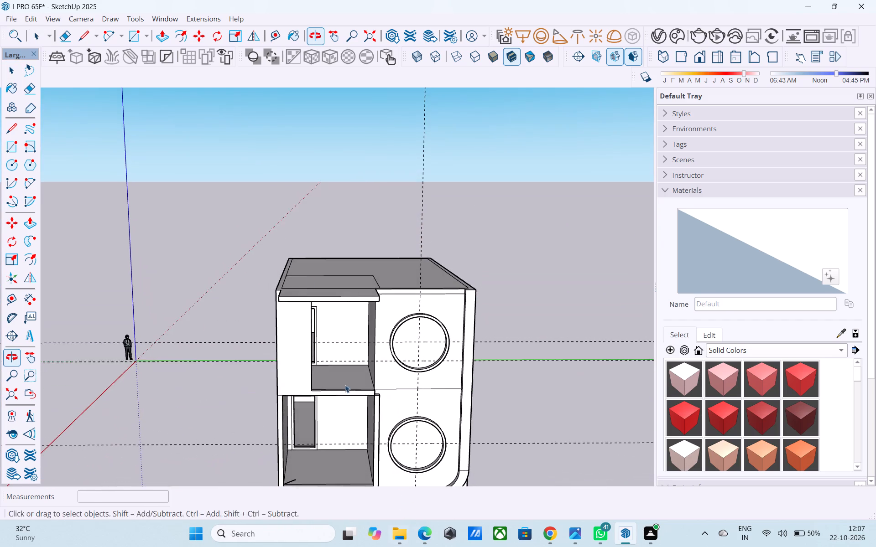
pyautogui.moveTo(299, 270); pyautogui.dragTo(544, 335, button='middle')
pyautogui.scroll(8, 361, 332)
pyautogui.moveTo(323, 301); pyautogui.dragTo(319, 368, button='middle')
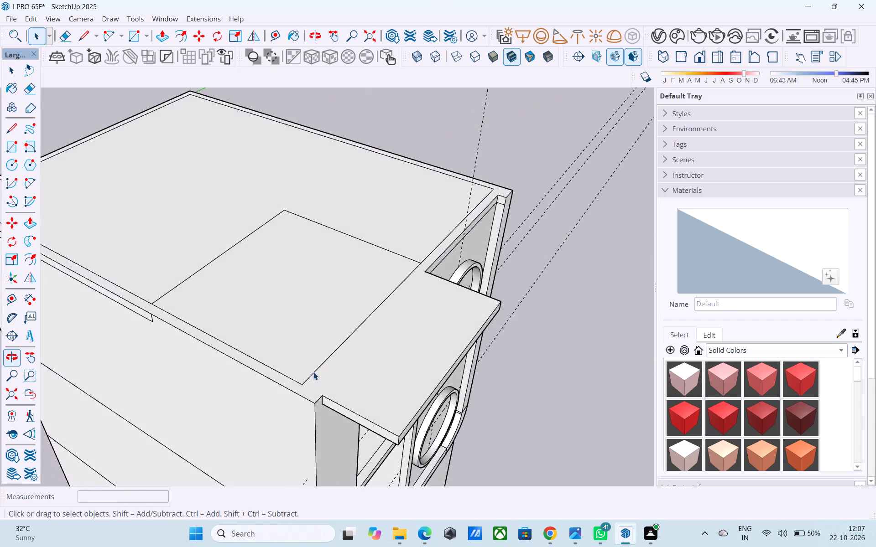
pyautogui.scroll(12, 305, 377)
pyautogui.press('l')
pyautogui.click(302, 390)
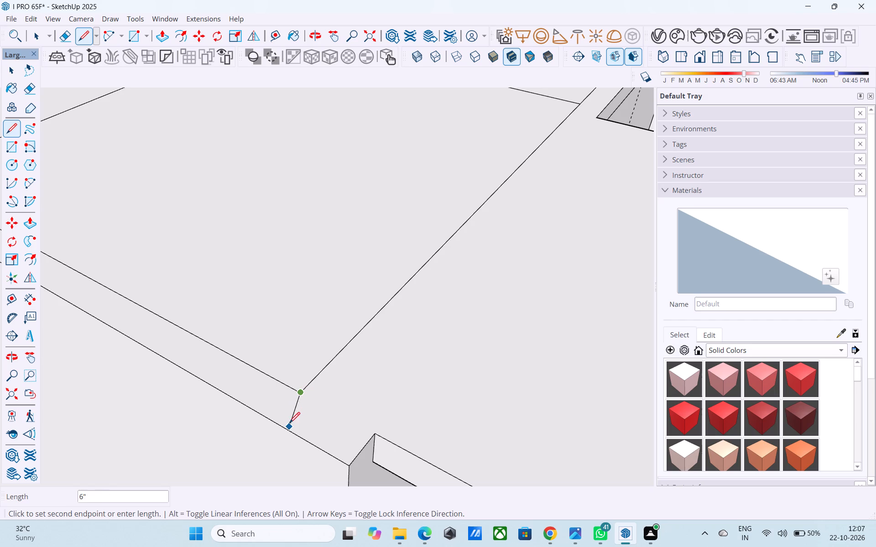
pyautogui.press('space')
# Copy the short front roof edge beside the projecting slab 6" back along the roof's outer side edge.
pyautogui.scroll(-6, 292, 319)
pyautogui.moveTo(327, 418); pyautogui.dragTo(190, 305, button='middle')
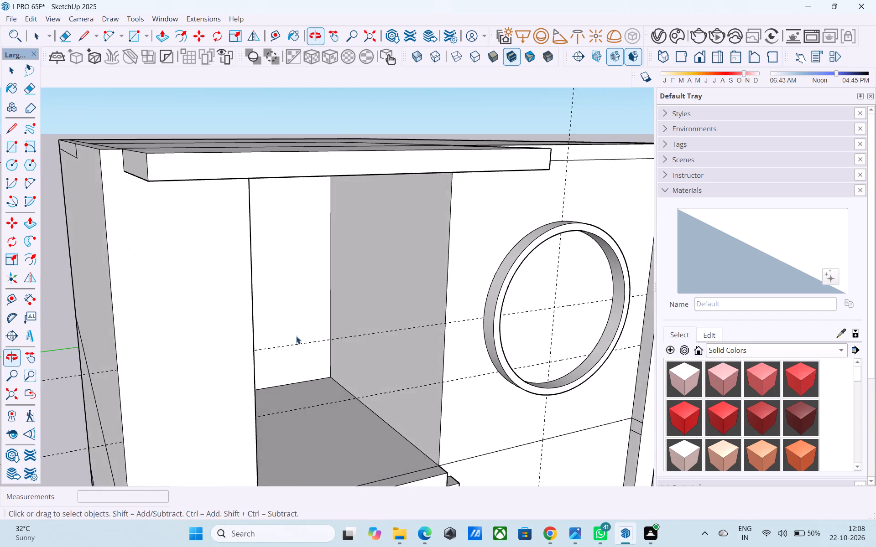
pyautogui.scroll(-3, 386, 339)
pyautogui.moveTo(471, 361); pyautogui.dragTo(601, 444, button='middle')
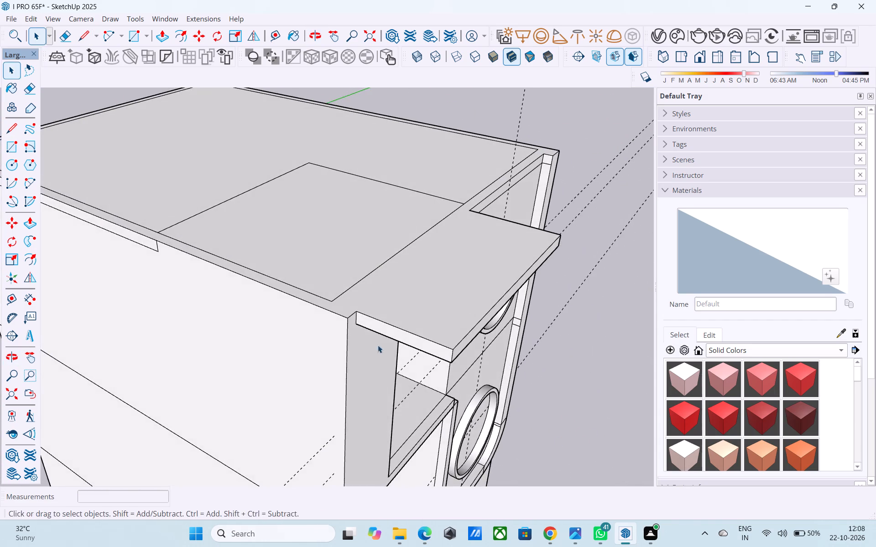
pyautogui.moveTo(354, 323); pyautogui.dragTo(365, 374, button='middle')
pyautogui.scroll(7, 365, 374)
pyautogui.click(375, 424)
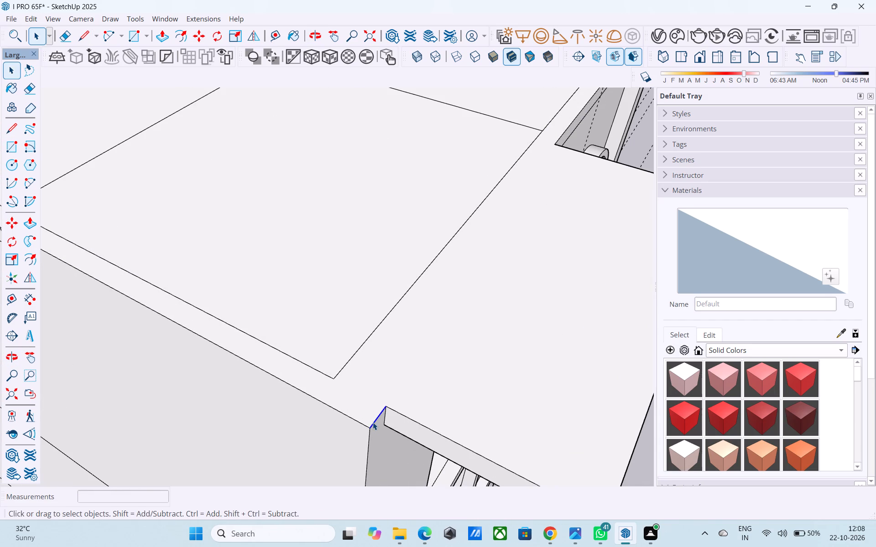
pyautogui.press('m')
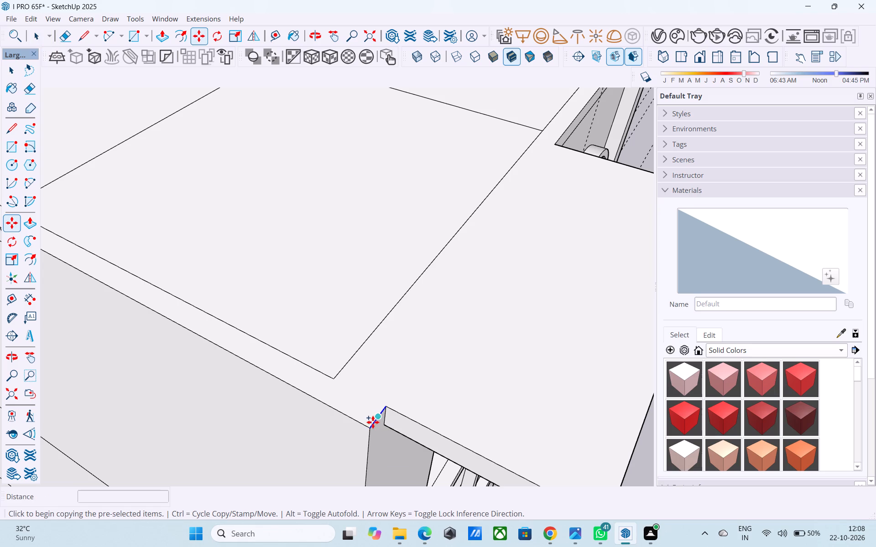
pyautogui.scroll(3, 369, 430)
pyautogui.click(369, 430)
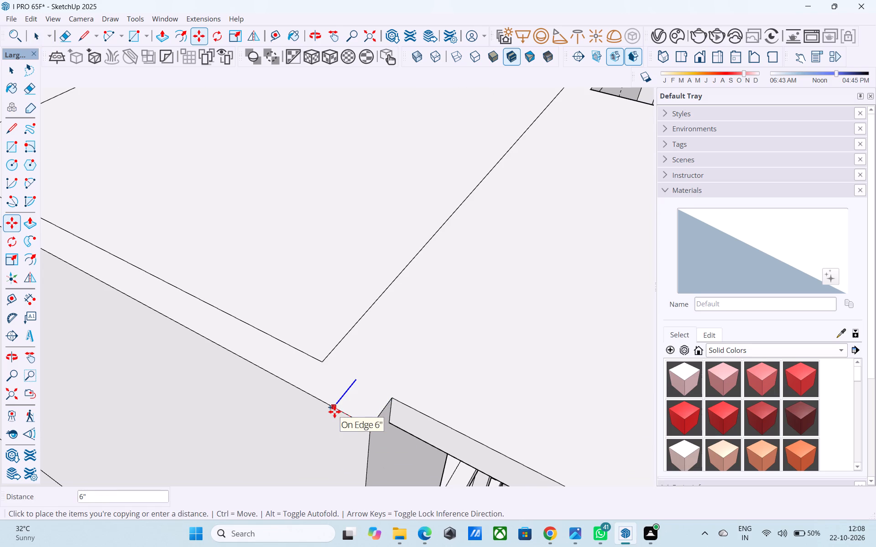
pyautogui.click(334, 411)
# Examine the roof's front outer corner, the slab overhang and the front wall strip from above and below.
pyautogui.scroll(-3, 334, 411)
pyautogui.moveTo(334, 413); pyautogui.dragTo(312, 430, button='middle')
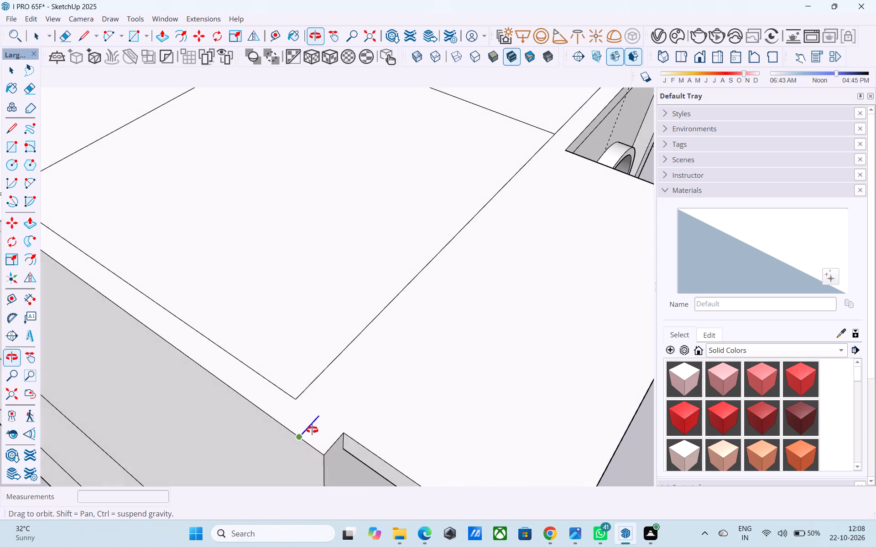
pyautogui.moveTo(312, 430); pyautogui.dragTo(287, 454, button='middle')
pyautogui.scroll(-4, 287, 454)
pyautogui.moveTo(283, 410); pyautogui.dragTo(297, 329, button='middle')
pyautogui.moveTo(344, 401); pyautogui.dragTo(244, 289, button='middle')
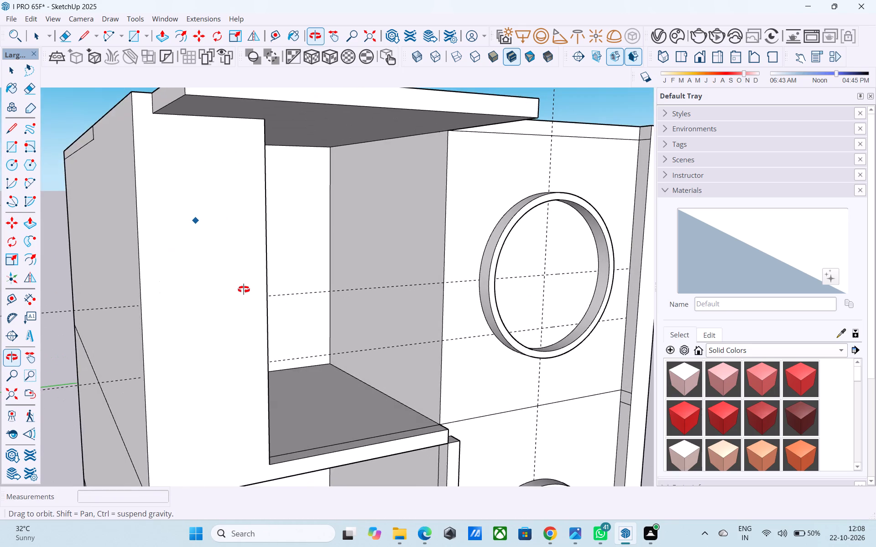
pyautogui.moveTo(244, 289); pyautogui.dragTo(340, 370, button='middle')
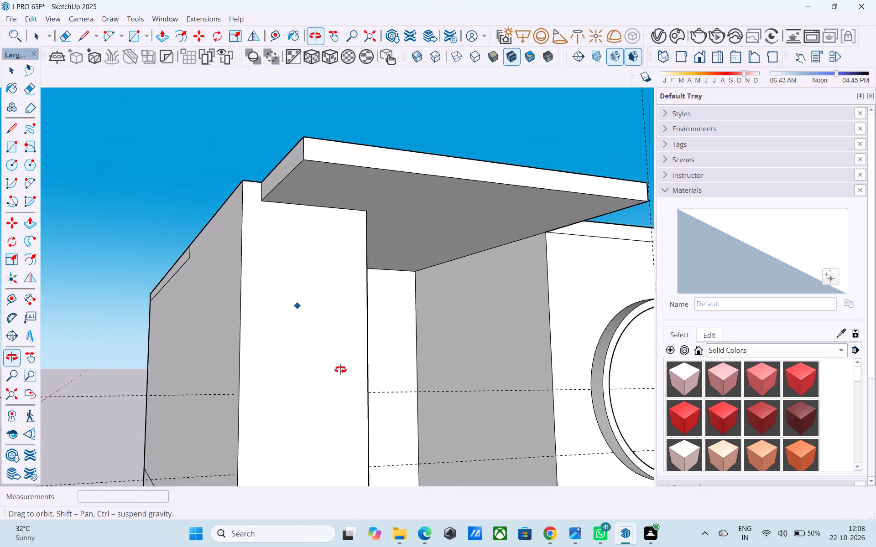
pyautogui.moveTo(340, 370); pyautogui.dragTo(335, 452, button='middle')
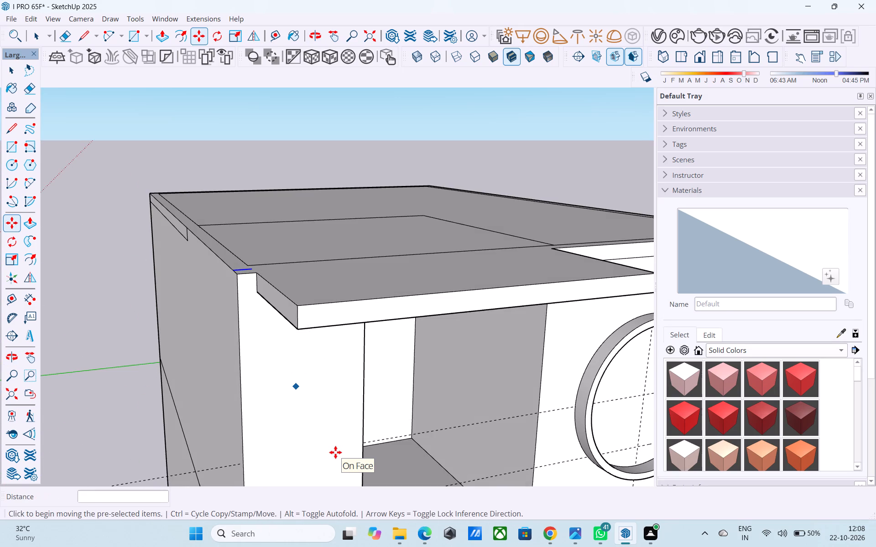
# Draw a line from the notch corner beside the projecting slab across the roof top, parallel to the front edge.
pyautogui.press('l')
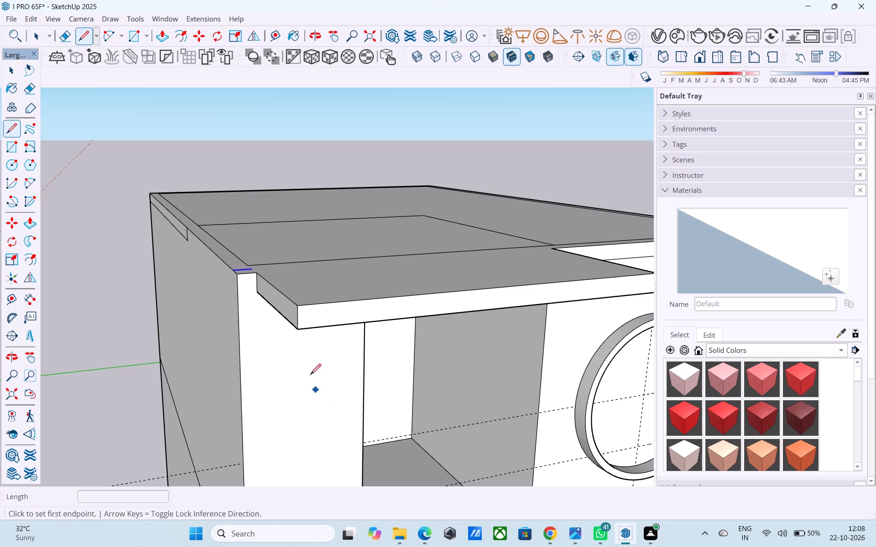
pyautogui.moveTo(301, 340); pyautogui.dragTo(370, 392, button='middle')
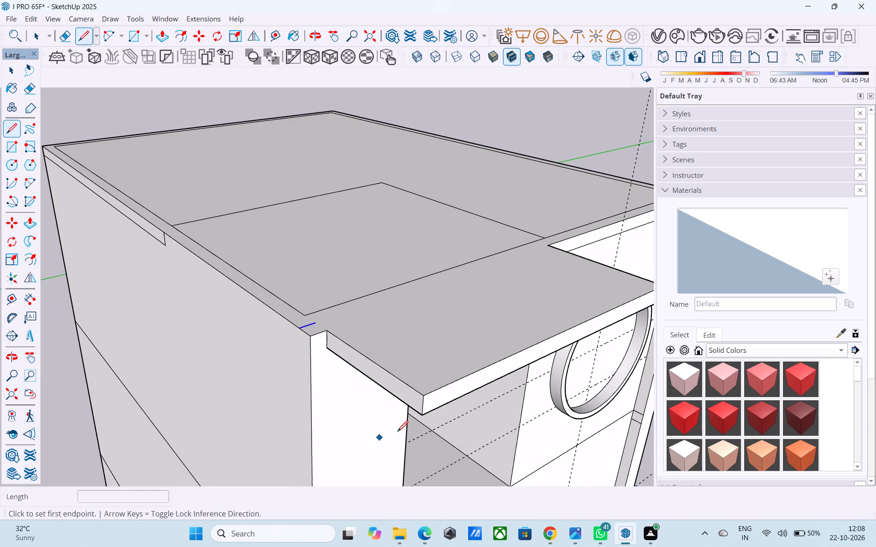
pyautogui.scroll(-1, 366, 375)
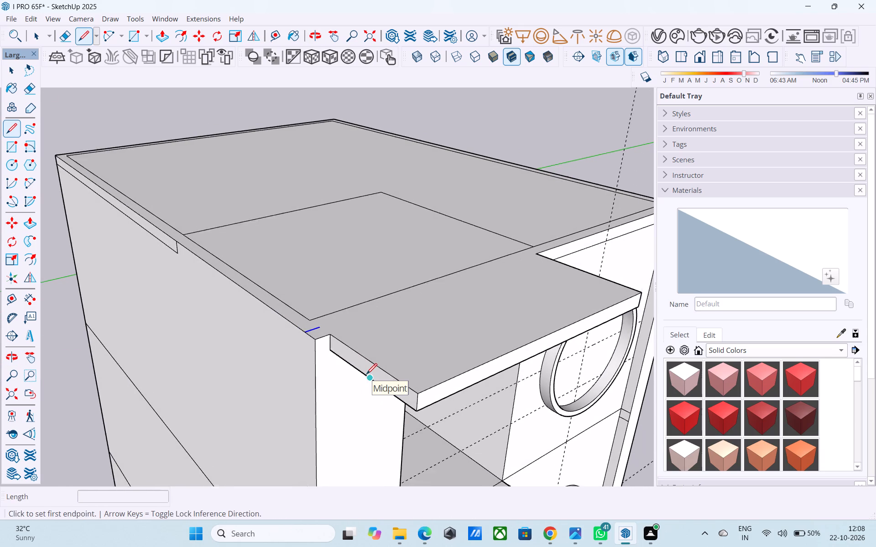
pyautogui.scroll(-1, 366, 375)
pyautogui.moveTo(354, 417); pyautogui.dragTo(349, 451, button='middle')
pyautogui.scroll(6, 339, 404)
pyautogui.click(320, 373)
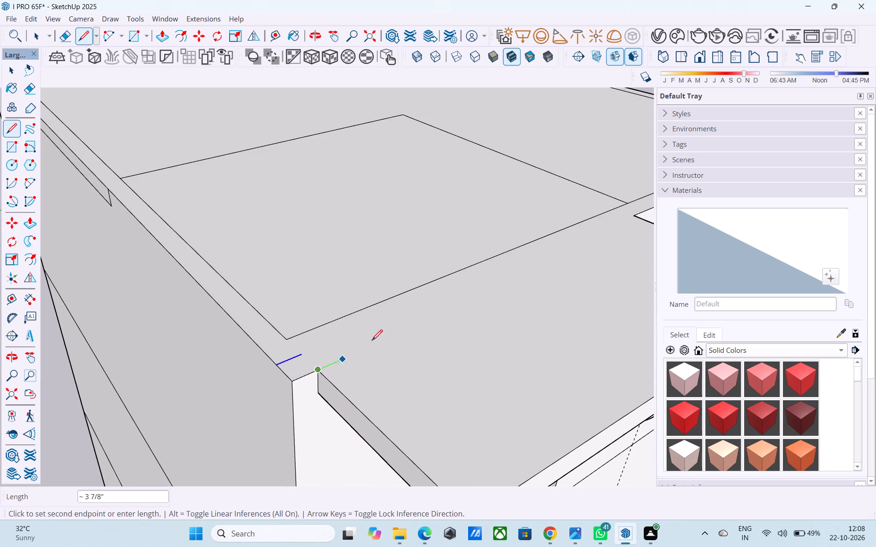
pyautogui.click(515, 284)
pyautogui.press('space')
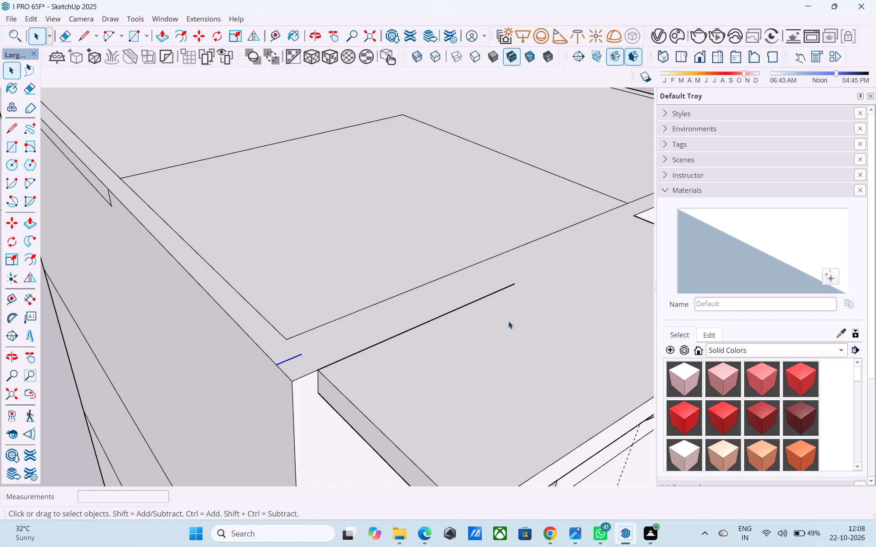
# Run a line from the front wall strip's inner top corner up to the roof-top line, then draw a 6" line back across the roof.
pyautogui.scroll(-4, 504, 376)
pyautogui.moveTo(511, 435); pyautogui.dragTo(539, 285, button='middle')
pyautogui.scroll(-3, 582, 325)
pyautogui.moveTo(584, 379); pyautogui.dragTo(537, 343, button='middle')
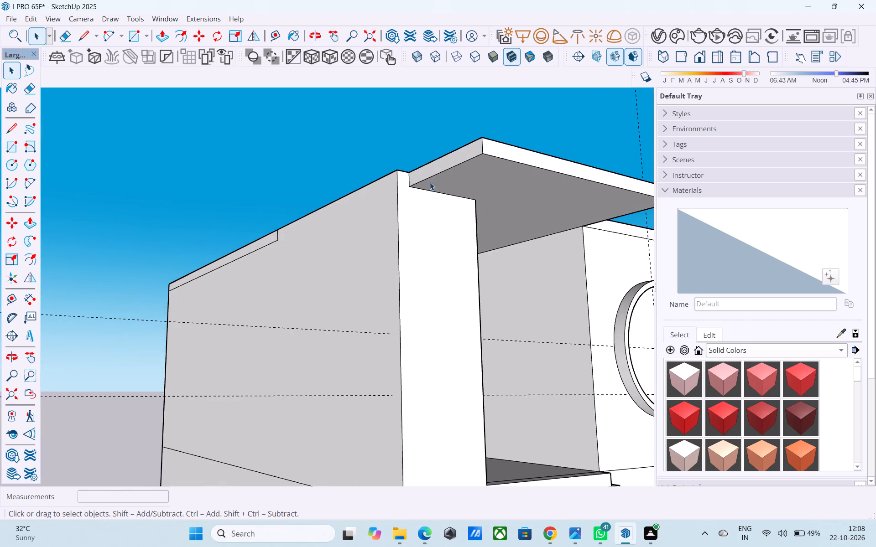
pyautogui.scroll(7, 449, 181)
pyautogui.press('l')
pyautogui.click(485, 218)
pyautogui.moveTo(489, 193); pyautogui.dragTo(497, 307, button='middle')
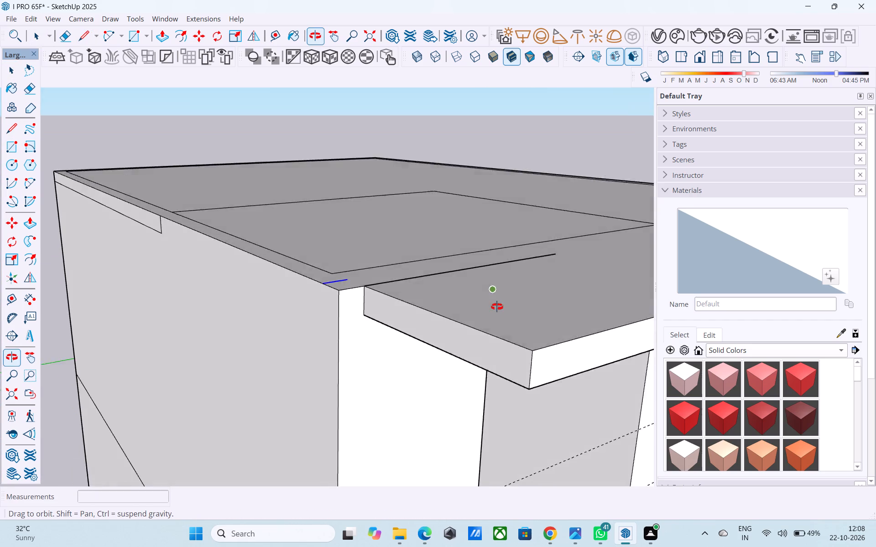
pyautogui.moveTo(497, 307); pyautogui.dragTo(497, 324, button='middle')
pyautogui.scroll(3, 488, 281)
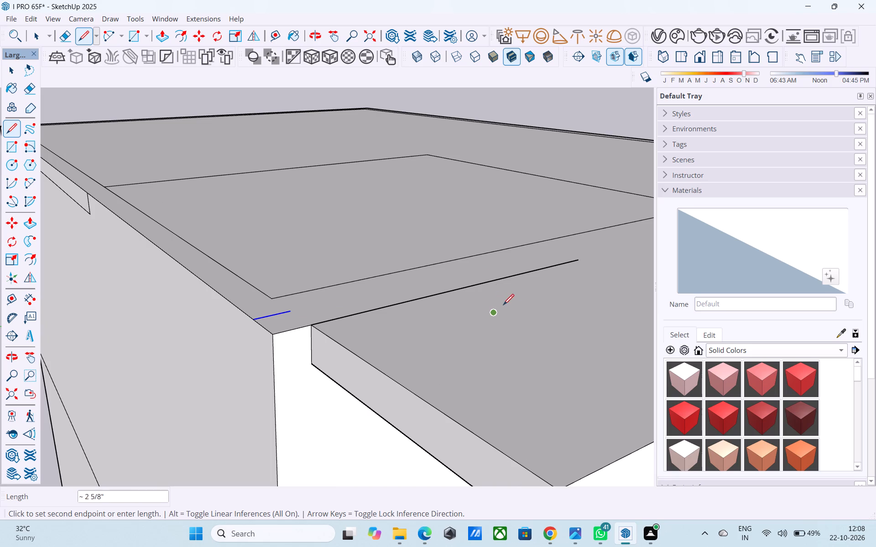
pyautogui.moveTo(491, 304); pyautogui.dragTo(340, 302, button='middle')
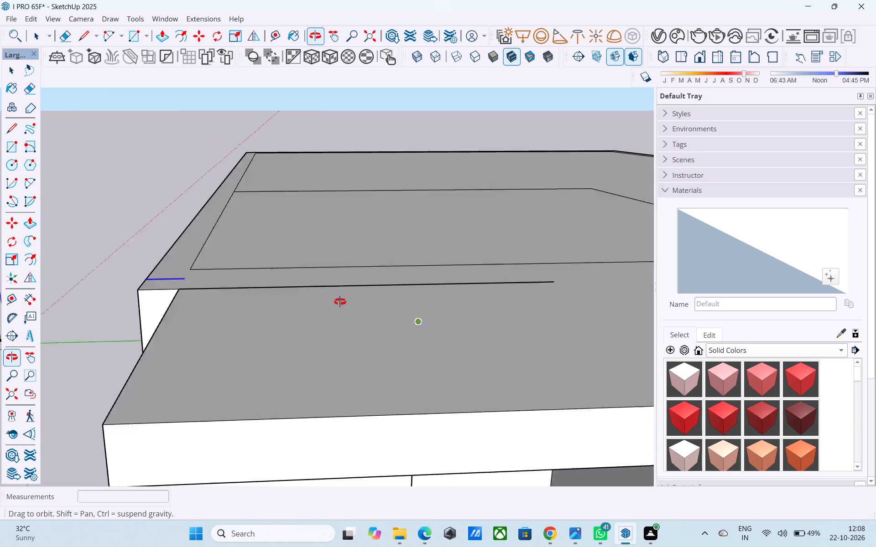
pyautogui.moveTo(340, 302); pyautogui.dragTo(123, 367, button='middle')
pyautogui.scroll(1, 159, 351)
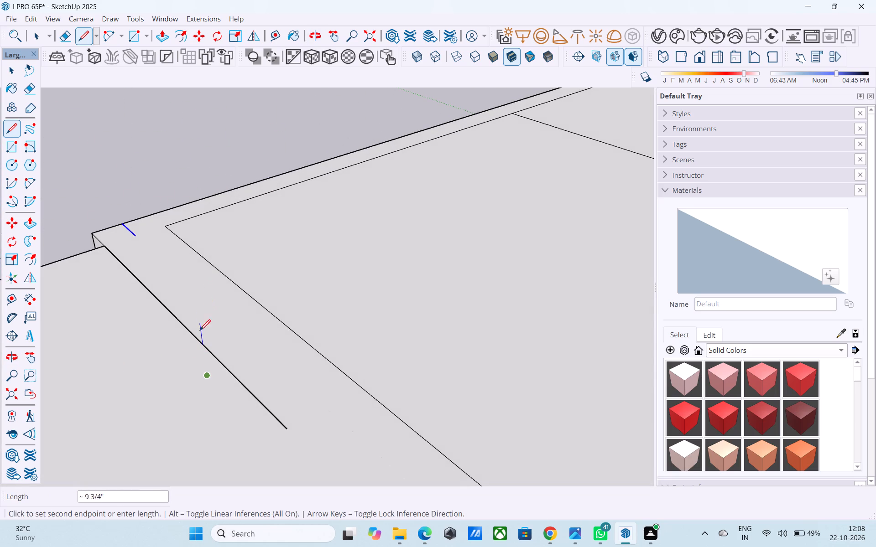
pyautogui.click(202, 343)
pyautogui.click(204, 343)
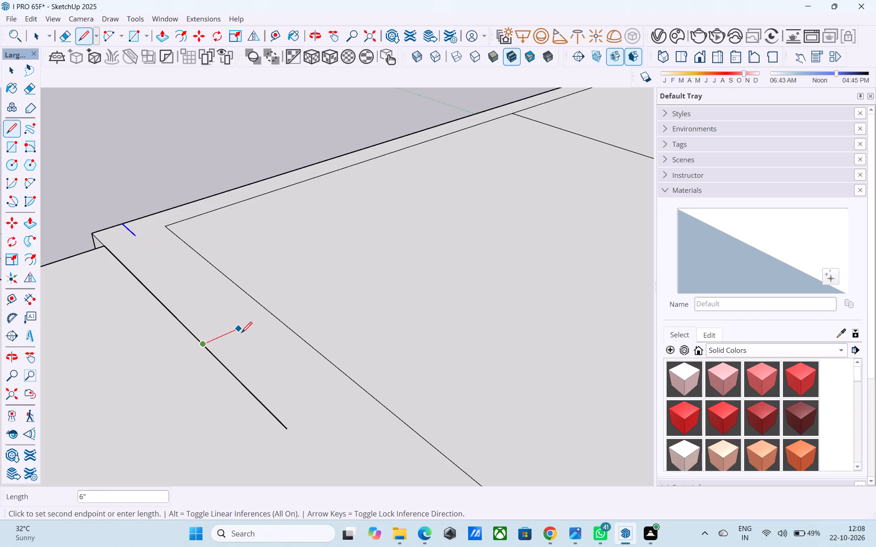
pyautogui.click(241, 334)
pyautogui.press('space')
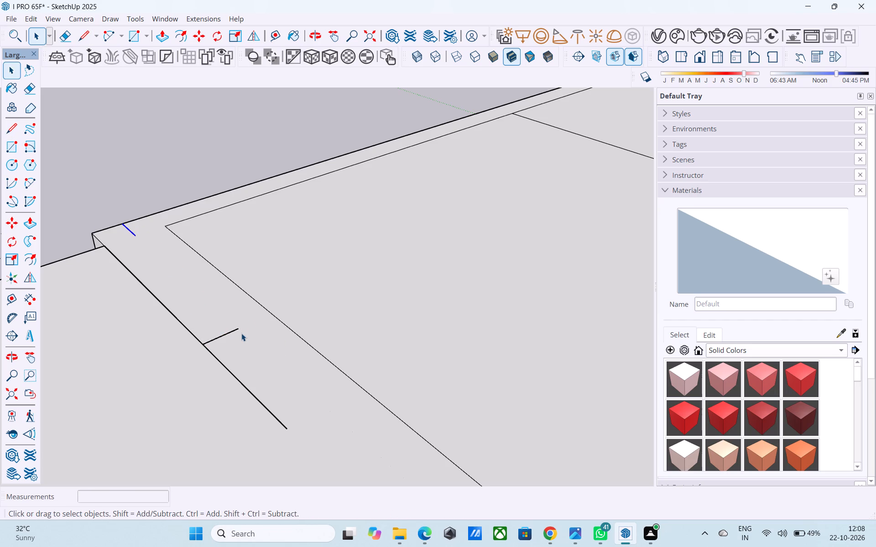
# Close the 6" deep strip outline with a 3' line parallel to the front edge and erase the overshooting end of the front line.
pyautogui.press('l')
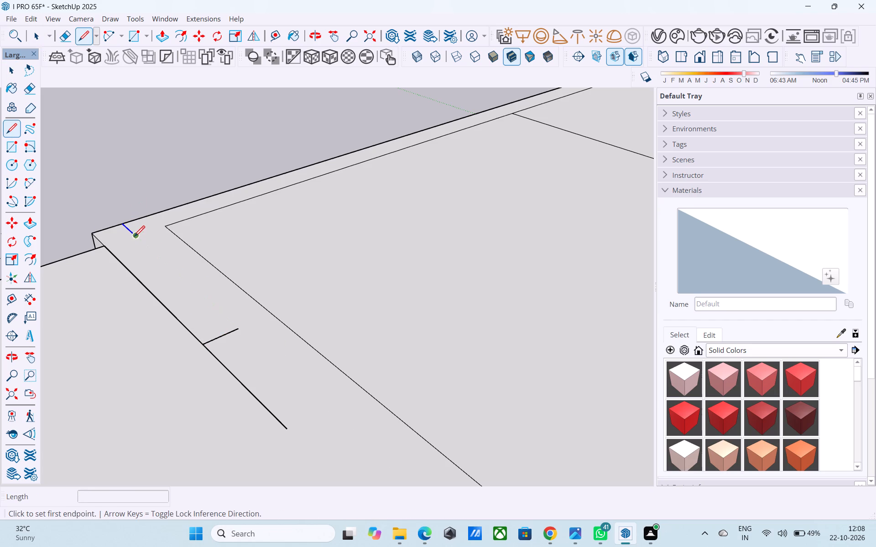
pyautogui.click(134, 237)
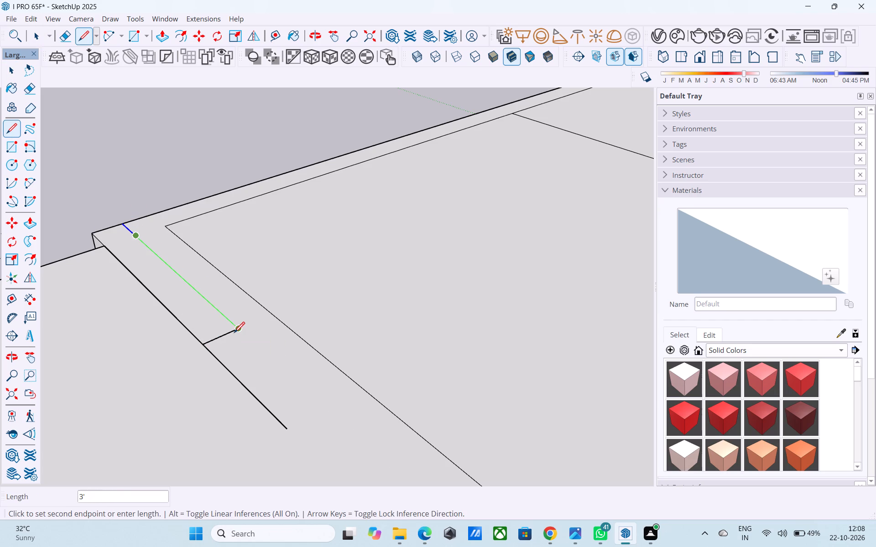
pyautogui.click(236, 332)
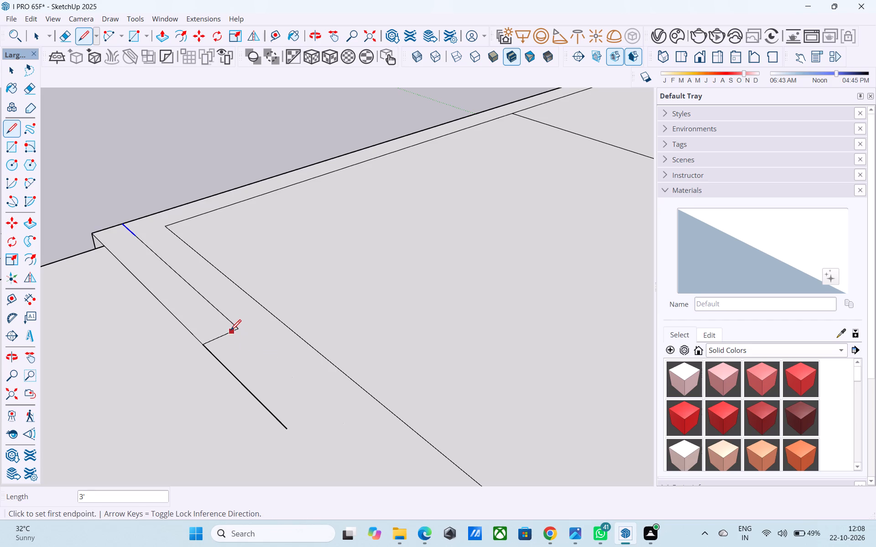
pyautogui.moveTo(231, 330); pyautogui.dragTo(589, 317, button='middle')
pyautogui.press('e')
pyautogui.moveTo(591, 277); pyautogui.dragTo(580, 262)
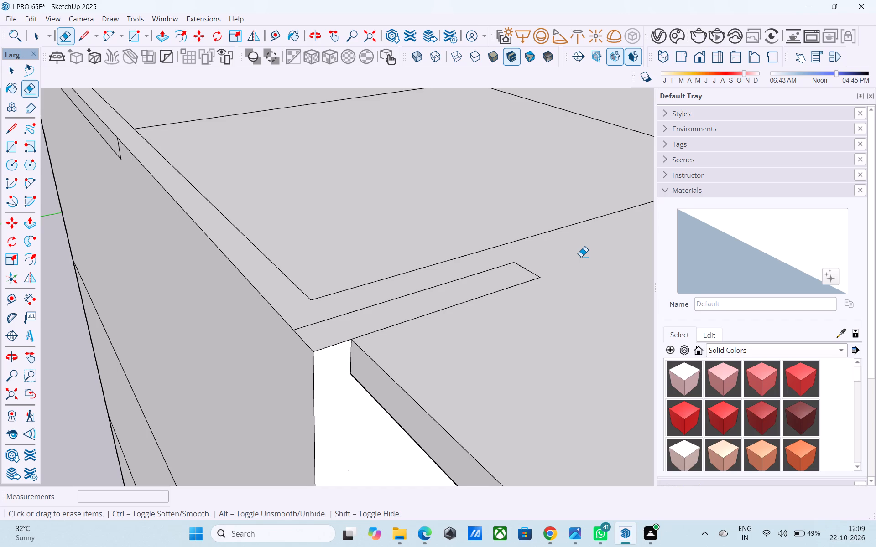
# Push/Pull the narrow strip at the roof's front outer corner up 4' to form an upright wall panel.
pyautogui.scroll(-7, 509, 279)
pyautogui.moveTo(456, 337); pyautogui.dragTo(375, 175, button='middle')
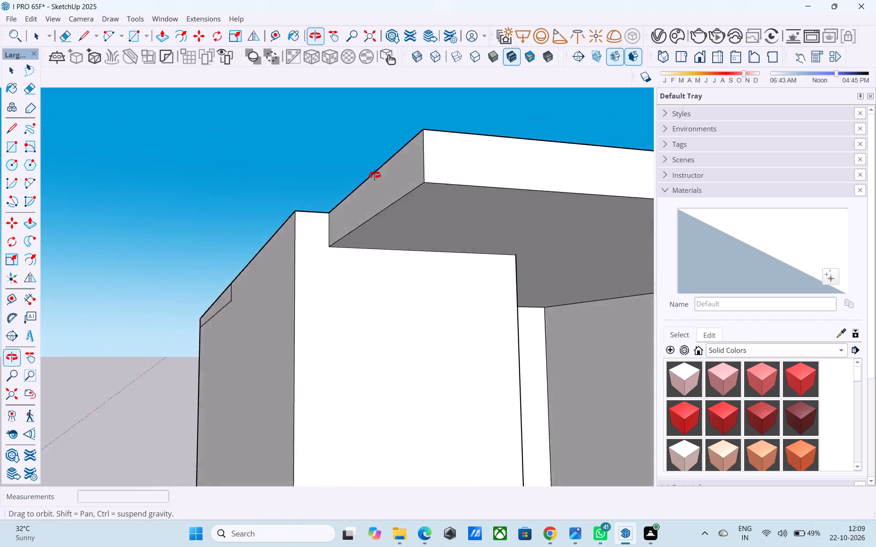
pyautogui.moveTo(375, 175); pyautogui.dragTo(452, 213, button='middle')
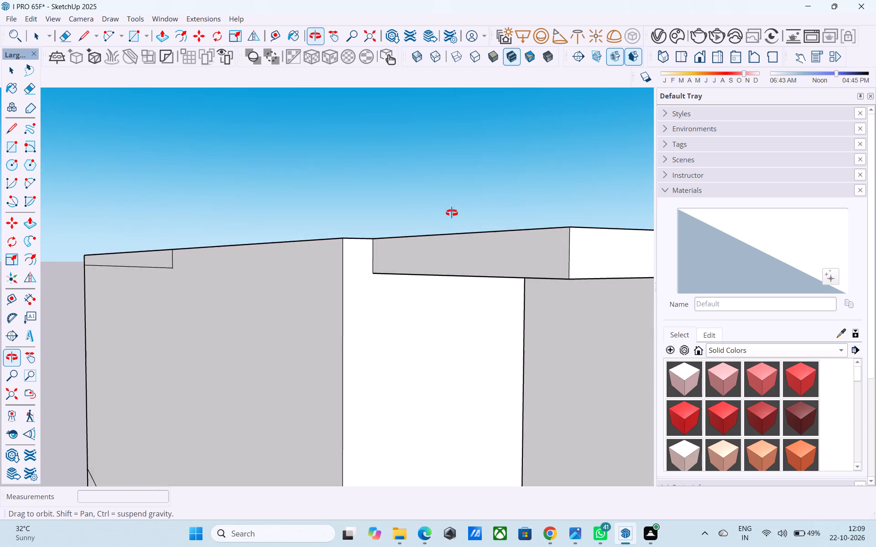
pyautogui.moveTo(452, 213); pyautogui.dragTo(329, 213, button='middle')
pyautogui.scroll(-4, 334, 210)
pyautogui.moveTo(333, 217); pyautogui.dragTo(317, 348, button='middle')
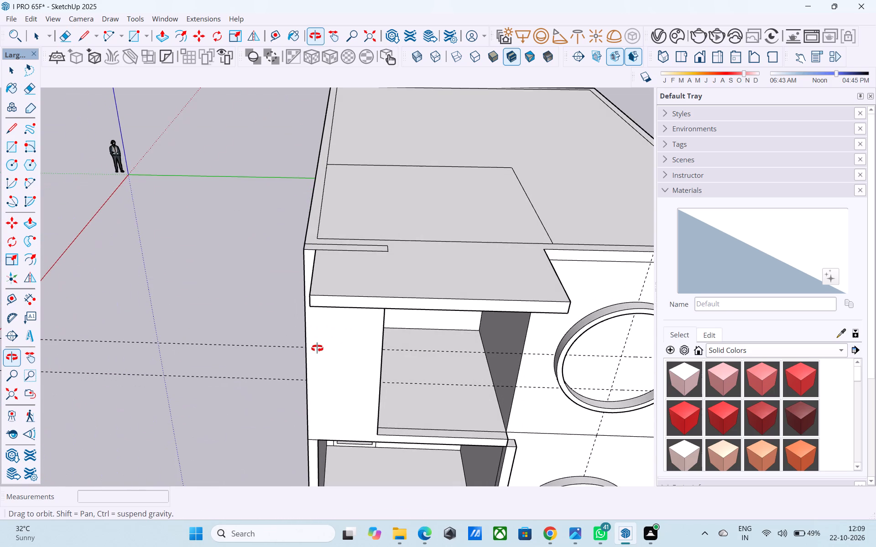
pyautogui.moveTo(317, 348); pyautogui.dragTo(316, 395, button='middle')
pyautogui.scroll(4, 334, 260)
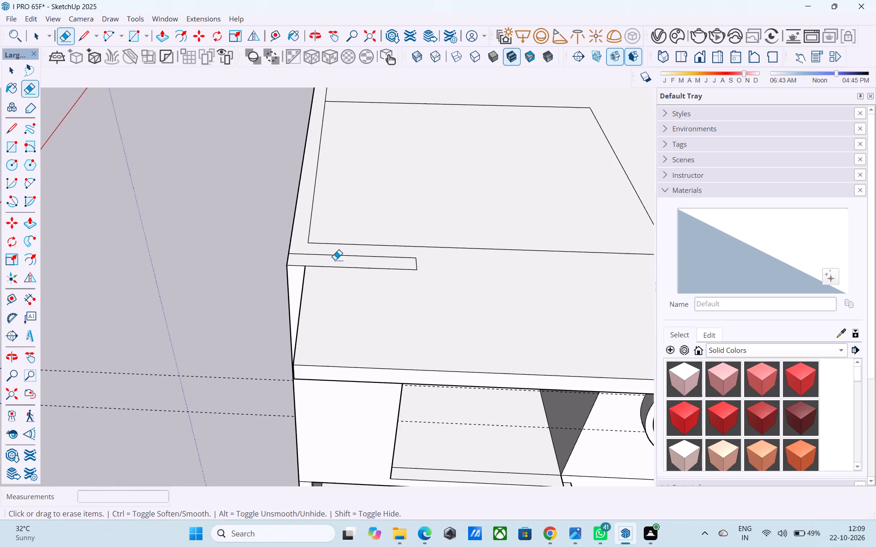
pyautogui.press('space')
pyautogui.click(338, 261)
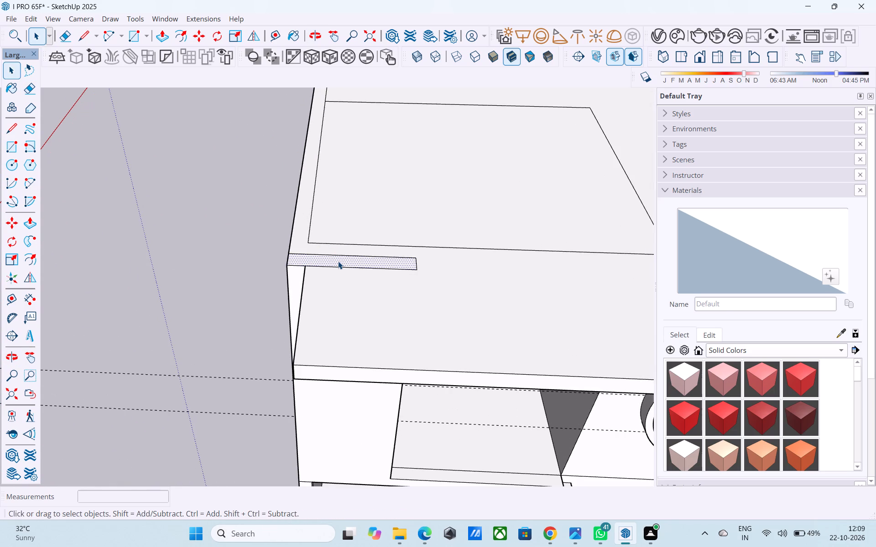
pyautogui.press('p')
pyautogui.click(338, 261)
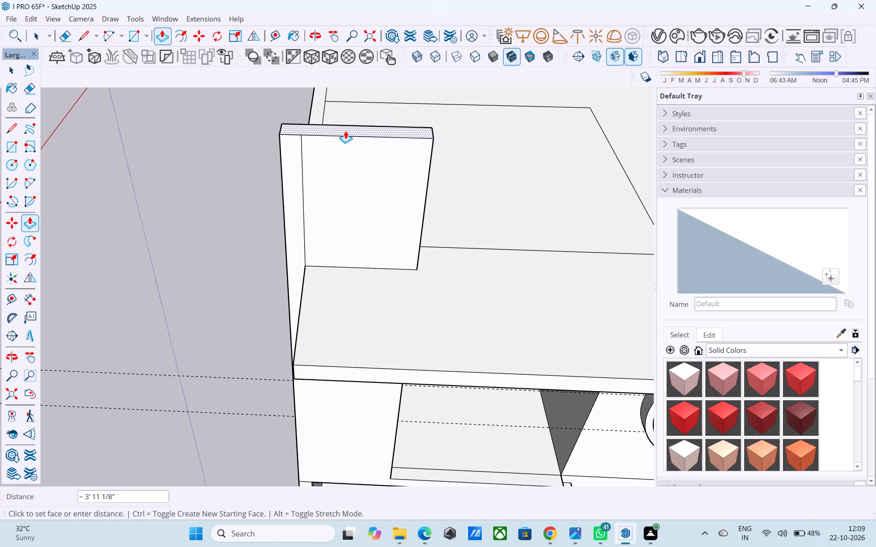
pyautogui.write("4'")
pyautogui.press('Return')
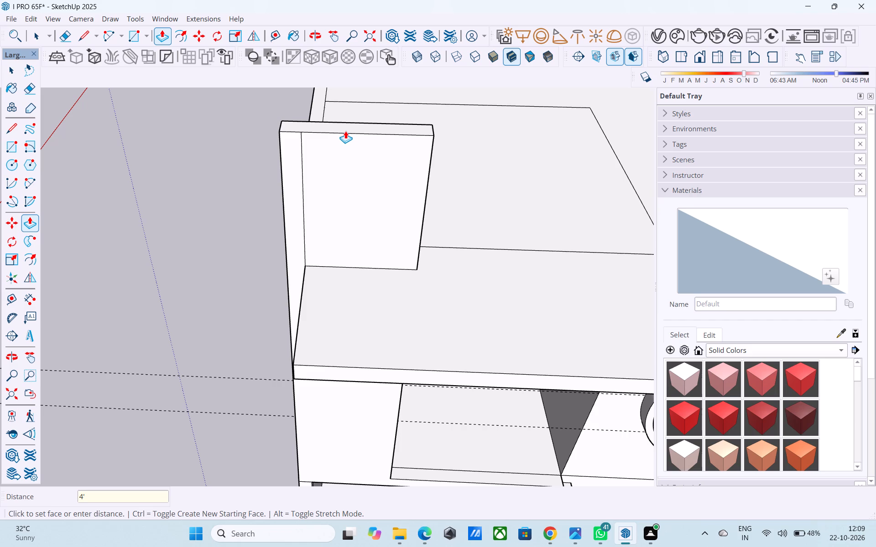
# Examine the upright roof panel, the projecting slab and the front roof edge from the front and side.
pyautogui.scroll(-3, 339, 134)
pyautogui.keyDown('shift'); pyautogui.moveTo(336, 138); pyautogui.dragTo(267, 219, button='middle'); pyautogui.keyUp('shift')
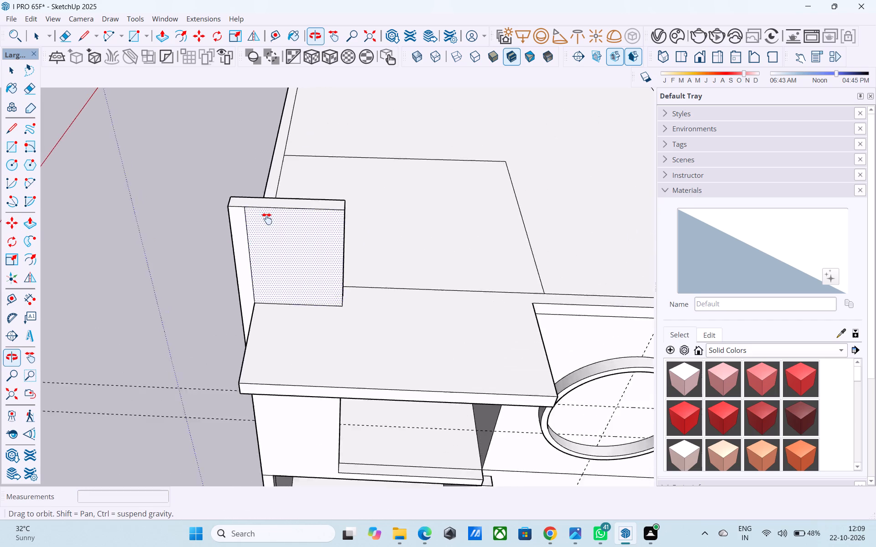
pyautogui.keyDown('shift'); pyautogui.moveTo(267, 219); pyautogui.dragTo(318, 95, button='middle'); pyautogui.keyUp('shift')
pyautogui.keyDown('shift'); pyautogui.moveTo(354, 156); pyautogui.dragTo(322, 160, button='middle'); pyautogui.keyUp('shift')
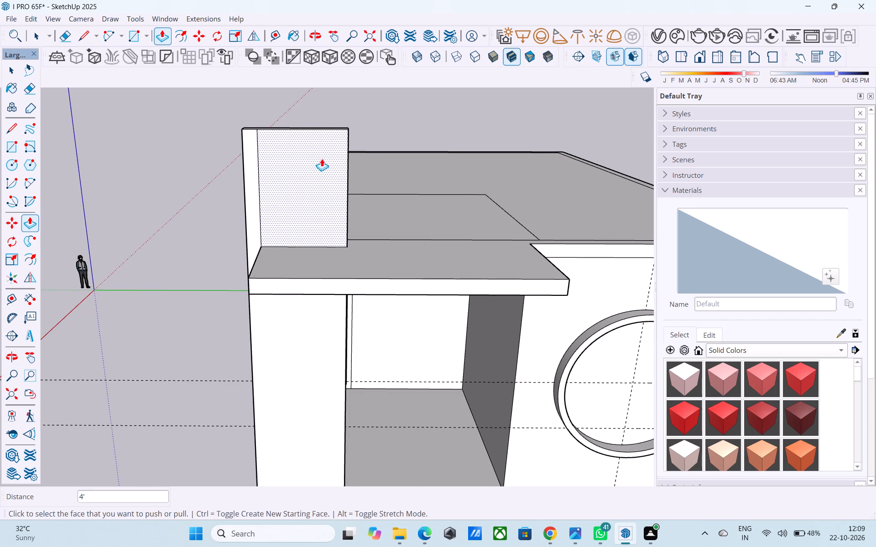
pyautogui.moveTo(416, 213); pyautogui.dragTo(400, 221, button='middle')
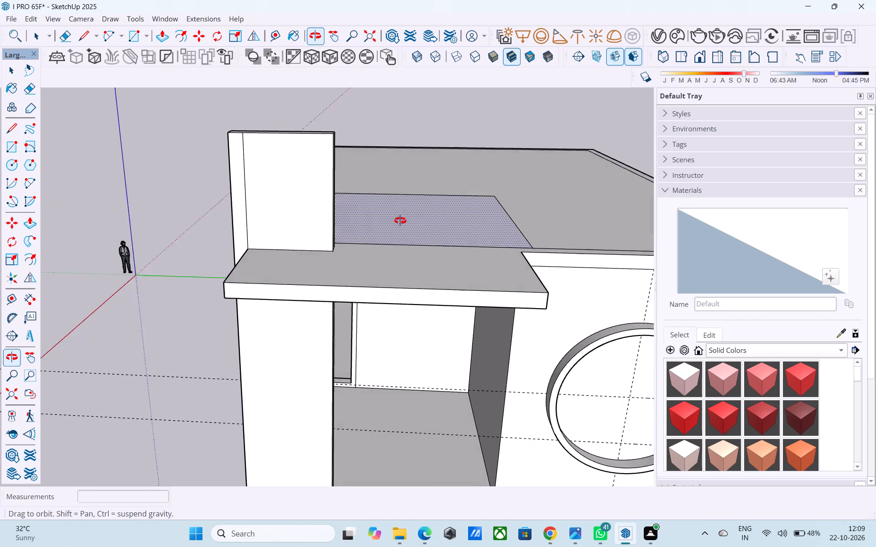
pyautogui.moveTo(400, 221); pyautogui.dragTo(407, 229, button='middle')
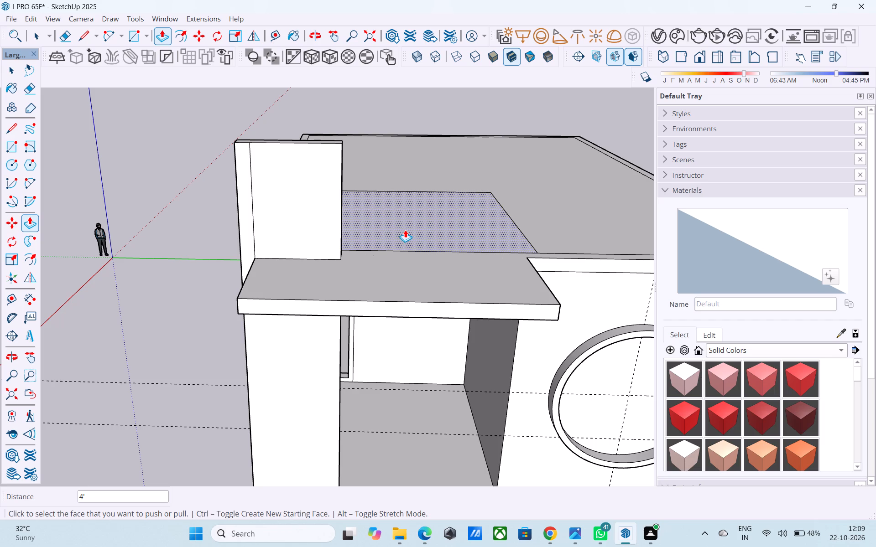
pyautogui.moveTo(391, 274); pyautogui.dragTo(386, 258, button='middle')
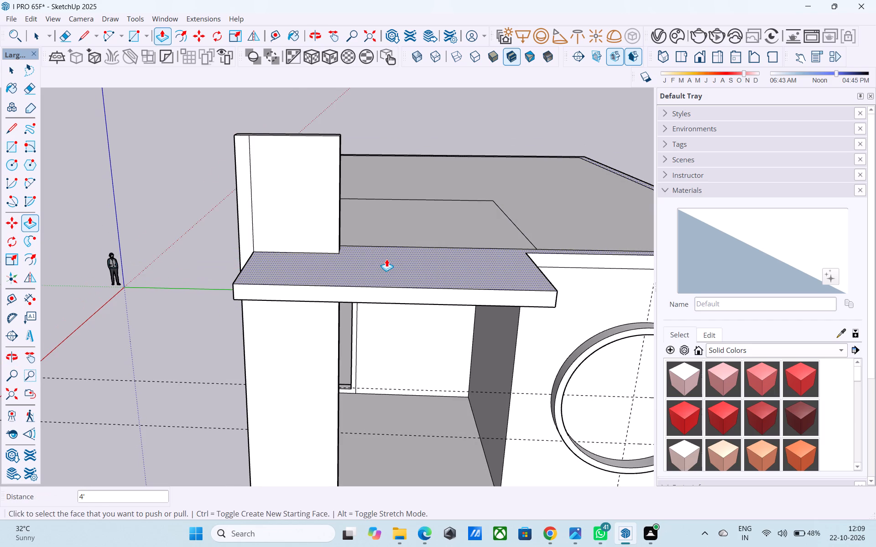
pyautogui.moveTo(386, 259); pyautogui.dragTo(385, 249, button='middle')
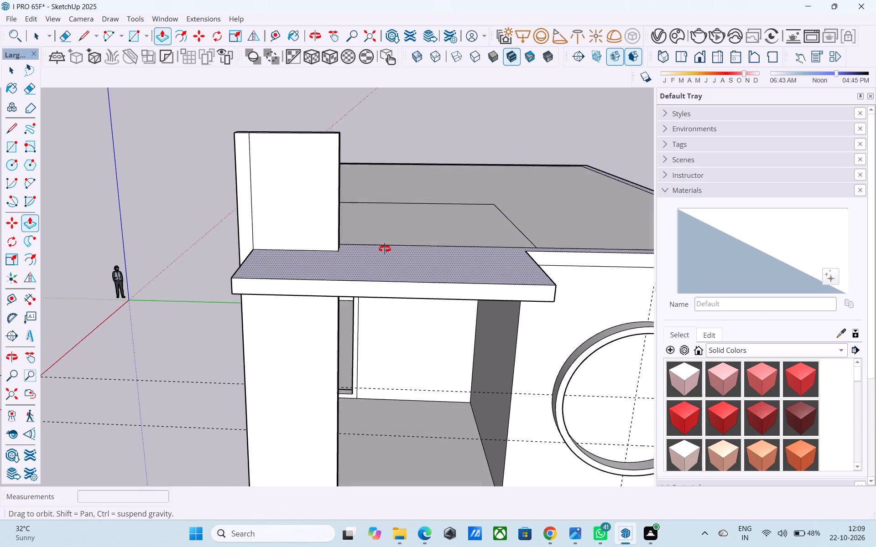
pyautogui.moveTo(385, 249); pyautogui.dragTo(383, 248, button='middle')
pyautogui.scroll(-2, 386, 244)
pyautogui.moveTo(386, 244); pyautogui.dragTo(227, 255, button='middle')
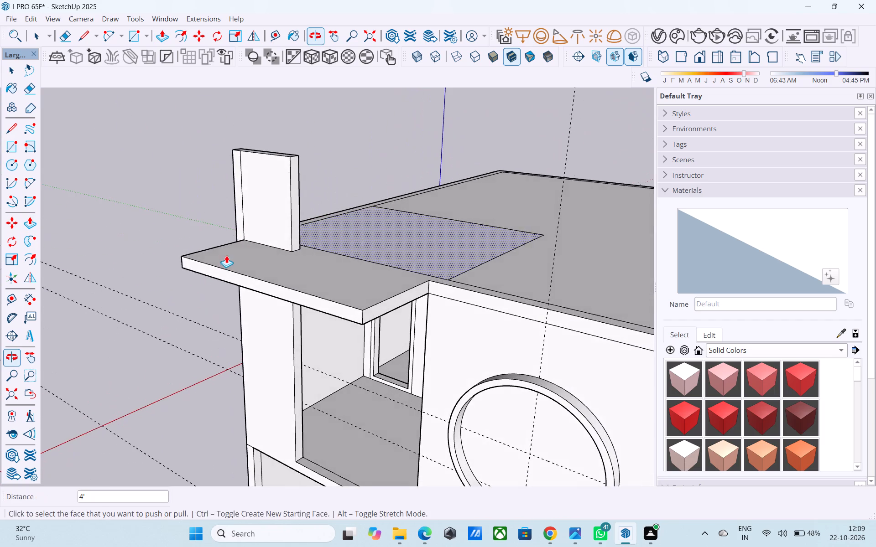
pyautogui.moveTo(393, 269); pyautogui.dragTo(204, 229, button='middle')
pyautogui.scroll(-4, 282, 228)
pyautogui.moveTo(289, 248); pyautogui.dragTo(277, 297, button='middle')
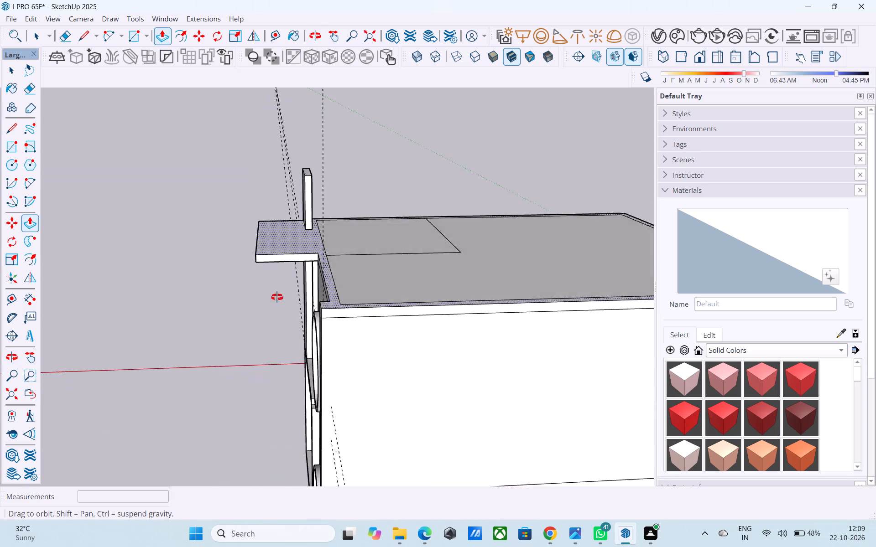
pyautogui.moveTo(277, 297); pyautogui.dragTo(273, 311, button='middle')
pyautogui.scroll(5, 349, 229)
pyautogui.moveTo(300, 262); pyautogui.dragTo(405, 188, button='middle')
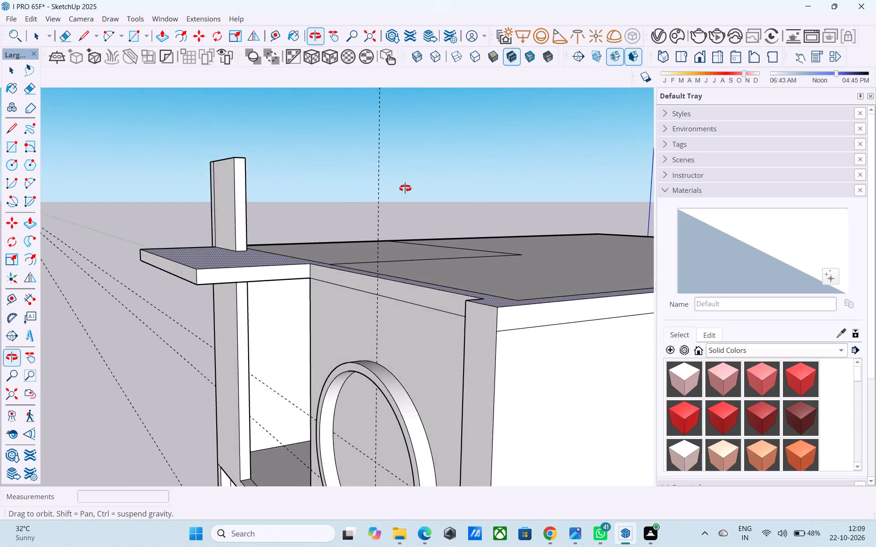
pyautogui.moveTo(405, 188); pyautogui.dragTo(478, 153, button='middle')
# Push/Pull the recessed roof-edge band above the upper ring outward, flush with the adjoining corner column.
pyautogui.scroll(-1, 473, 155)
pyautogui.scroll(1, 473, 155)
pyautogui.scroll(-2, 472, 157)
pyautogui.moveTo(466, 182); pyautogui.dragTo(509, 275, button='middle')
pyautogui.scroll(2, 509, 275)
pyautogui.scroll(-1, 510, 274)
pyautogui.scroll(6, 511, 271)
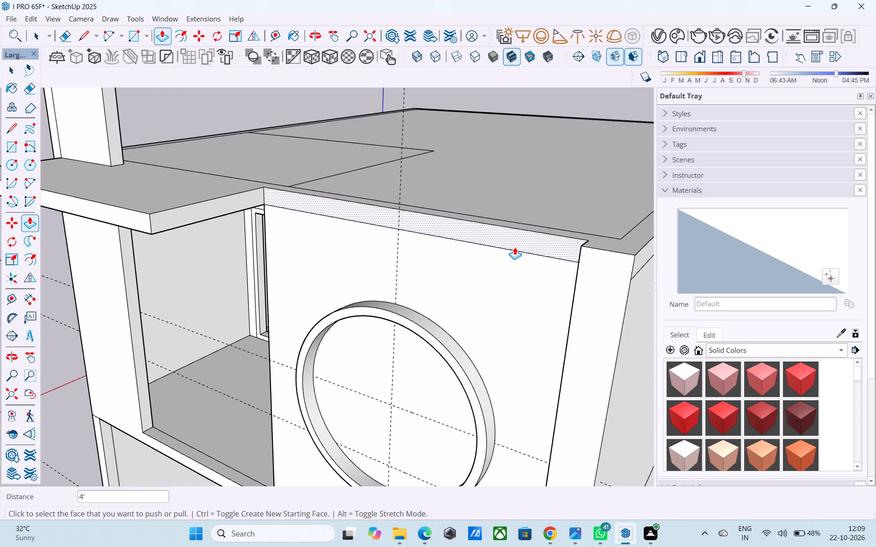
pyautogui.press('space')
pyautogui.click(514, 240)
pyautogui.press('p')
pyautogui.doubleClick(514, 240)
# Examine the roof-edge band, the upright panel and the front corner above the column from the side, front and above.
pyautogui.scroll(-4, 498, 250)
pyautogui.moveTo(494, 259); pyautogui.dragTo(494, 260, button='middle')
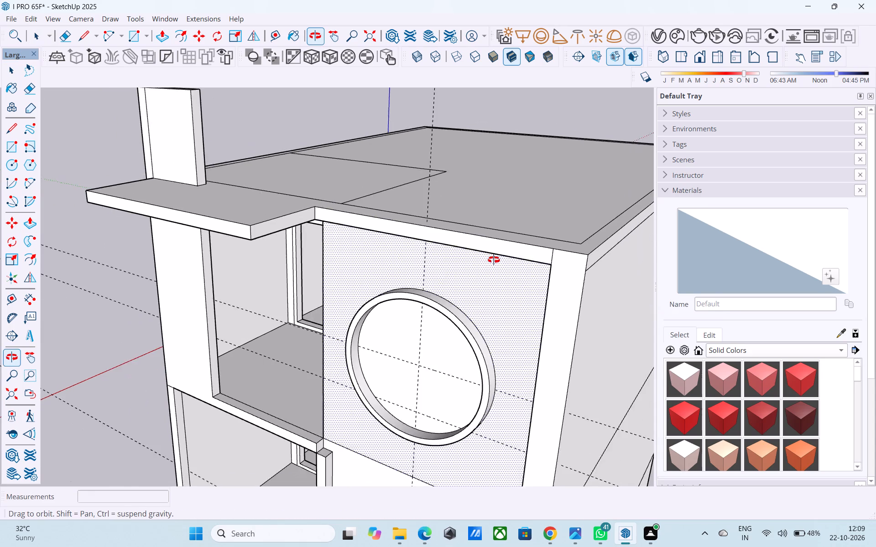
pyautogui.moveTo(494, 260); pyautogui.dragTo(258, 218, button='middle')
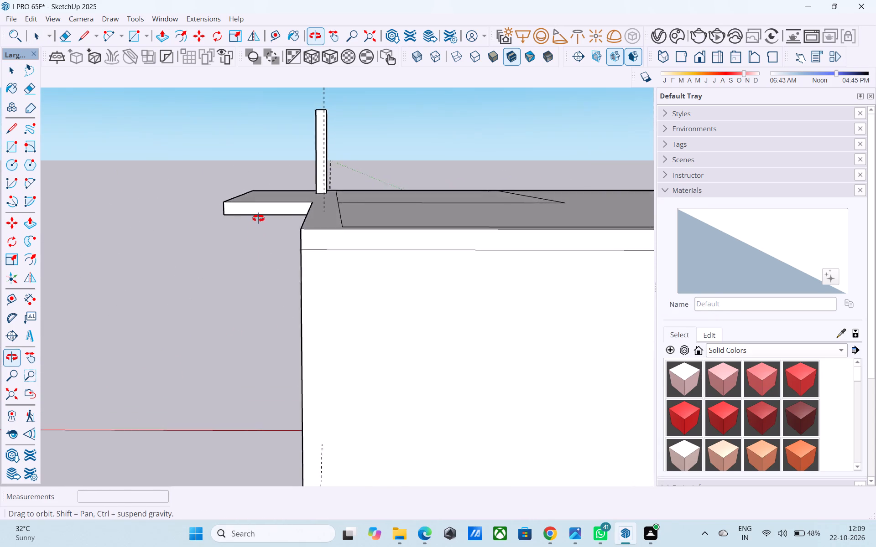
pyautogui.moveTo(258, 218); pyautogui.dragTo(263, 208, button='middle')
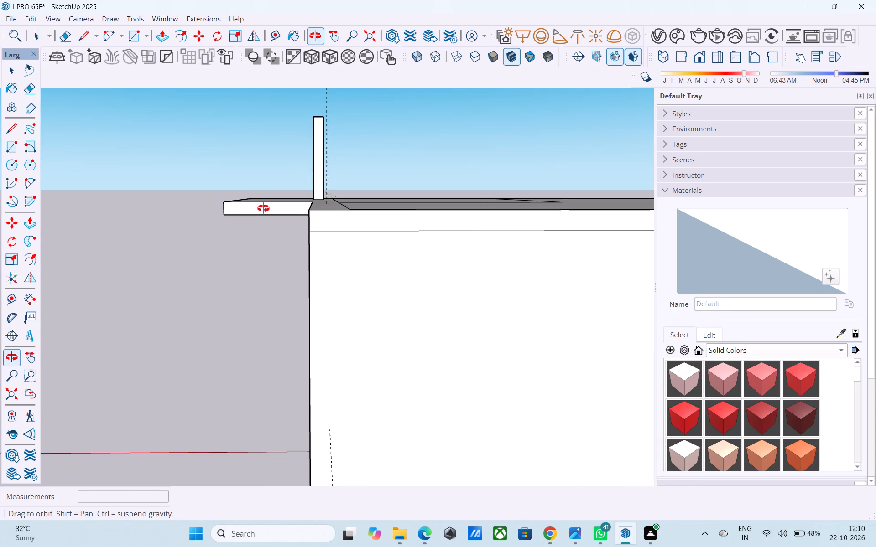
pyautogui.moveTo(263, 208); pyautogui.dragTo(262, 245, button='middle')
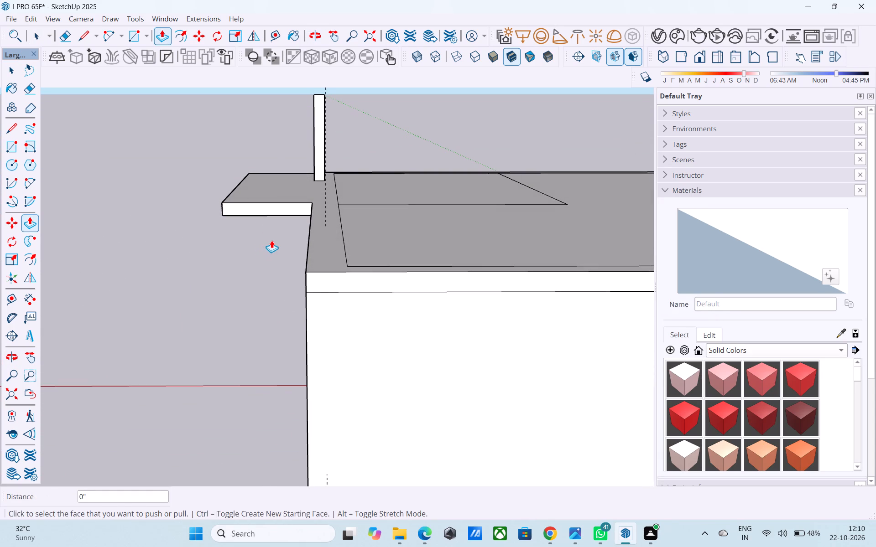
pyautogui.scroll(-6, 280, 243)
pyautogui.moveTo(280, 243); pyautogui.dragTo(640, 239, button='middle')
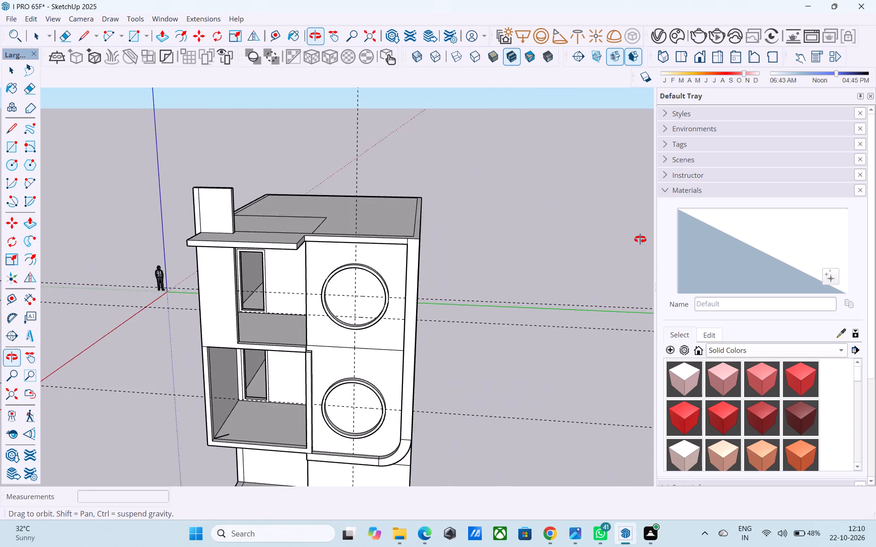
pyautogui.moveTo(640, 239); pyautogui.dragTo(641, 232, button='middle')
pyautogui.moveTo(532, 262); pyautogui.dragTo(503, 269, button='middle')
pyautogui.scroll(5, 409, 250)
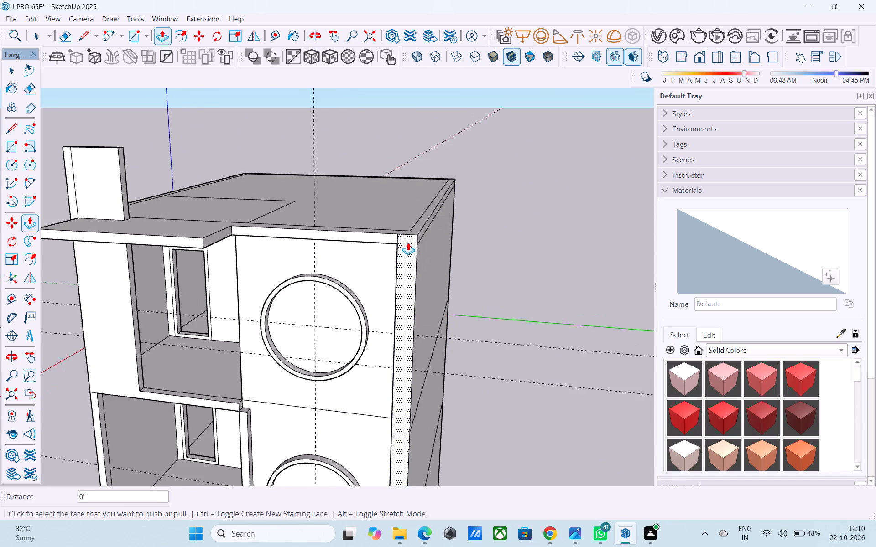
pyautogui.moveTo(422, 236); pyautogui.dragTo(371, 335, button='middle')
pyautogui.scroll(5, 371, 335)
pyautogui.press('space')
pyautogui.moveTo(395, 285); pyautogui.dragTo(354, 347, button='middle')
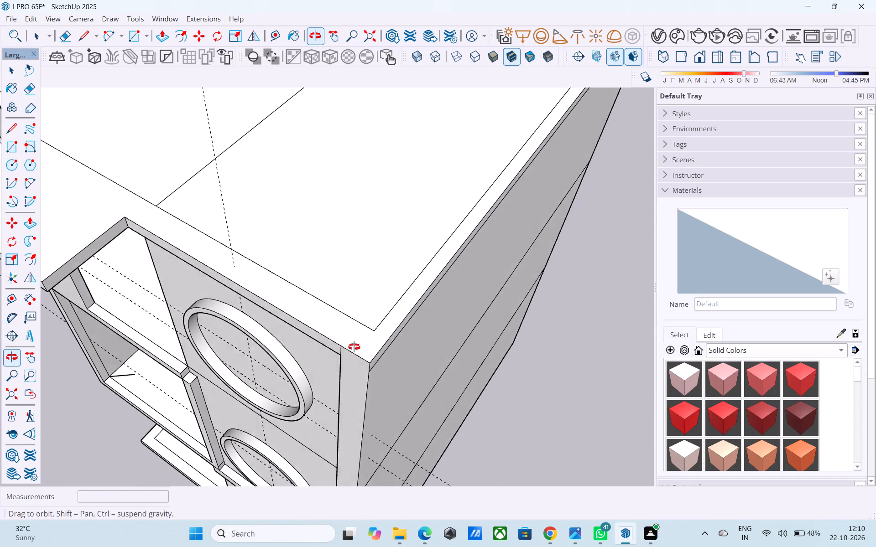
# Draw a short line from the inner roof-edge corner to the building's outer side edge, above the corner column.
pyautogui.moveTo(354, 347); pyautogui.dragTo(363, 345, button='middle')
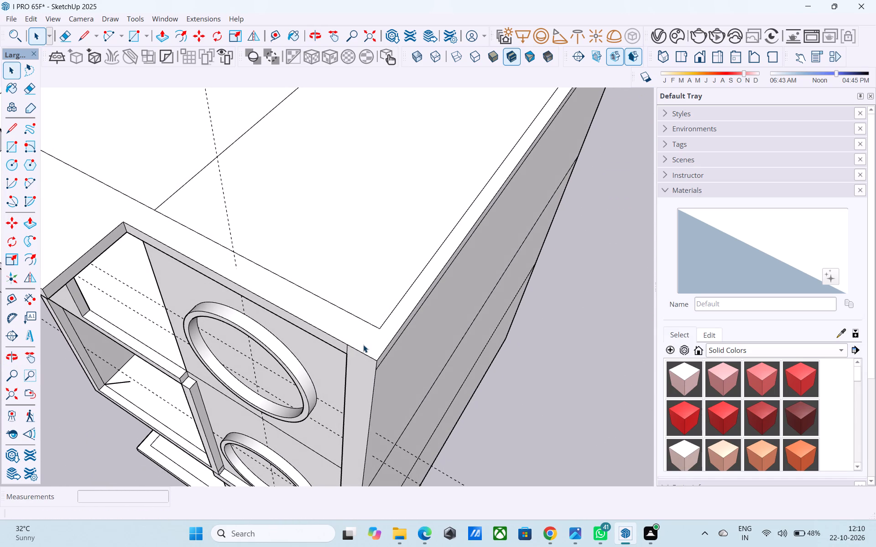
pyautogui.press('l')
pyautogui.click(381, 329)
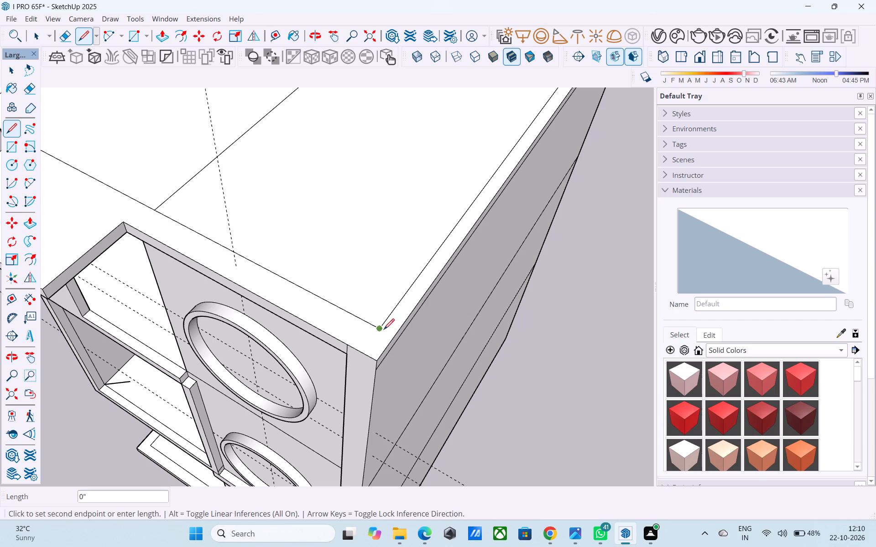
pyautogui.click(391, 333)
pyautogui.press('space')
pyautogui.scroll(-6, 390, 333)
pyautogui.middleClick(391, 340)
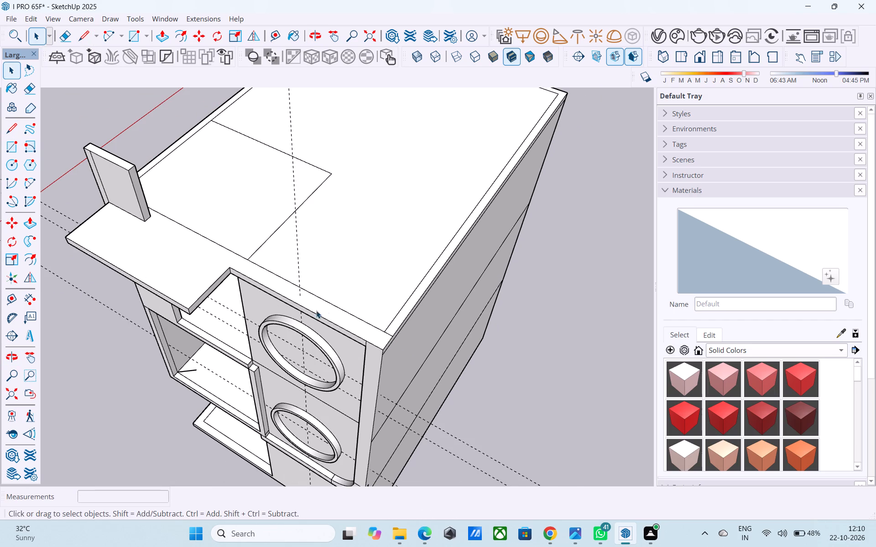
# Draw a 1' line across the front roof strip from the projecting slab's inner corner to the strip's back edge.
pyautogui.scroll(-3, 506, 303)
pyautogui.scroll(4, 362, 268)
pyautogui.scroll(3, 320, 278)
pyautogui.press('l')
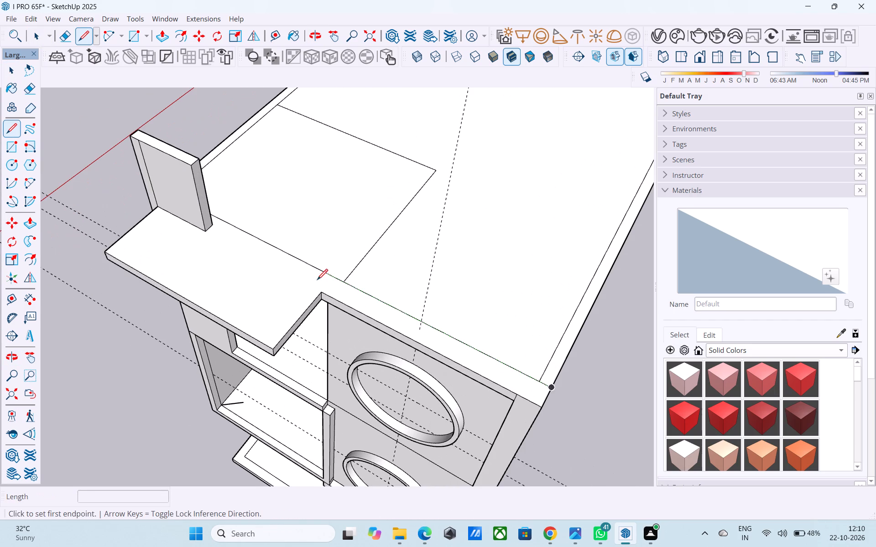
pyautogui.click(321, 291)
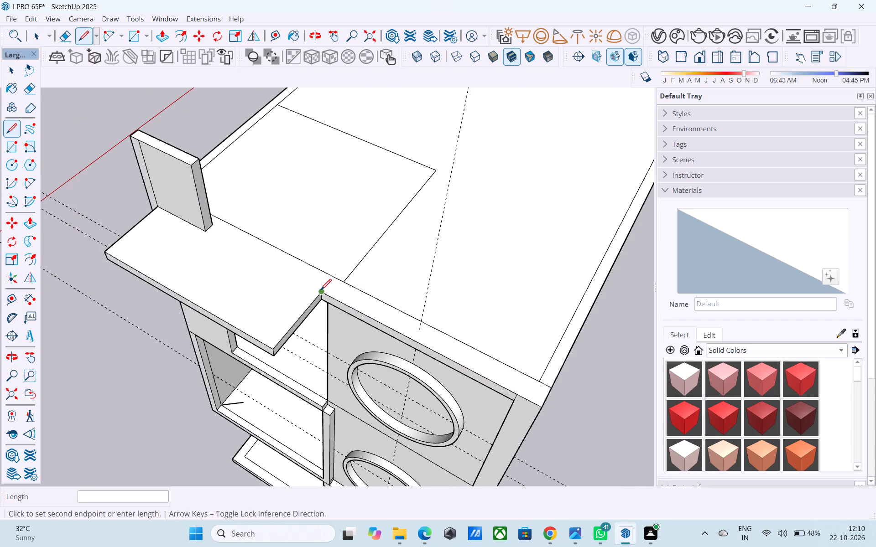
pyautogui.scroll(4, 330, 284)
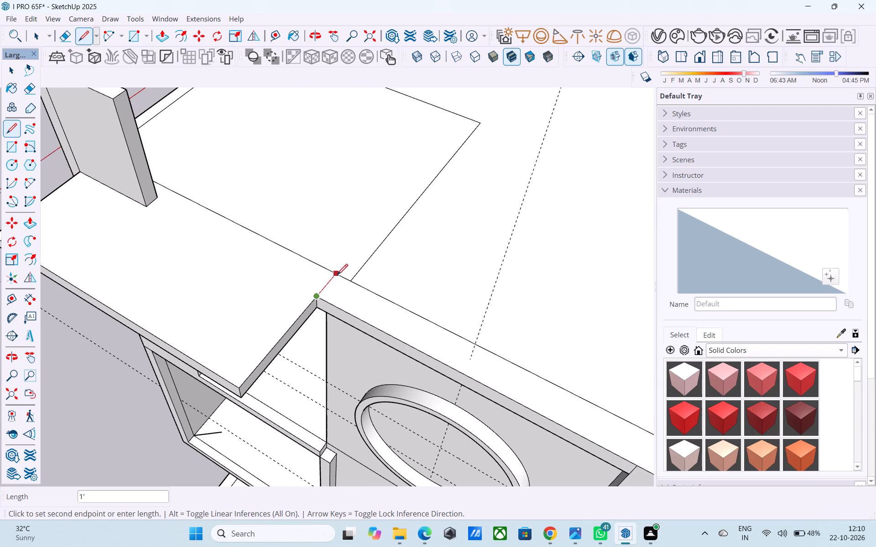
pyautogui.click(337, 275)
pyautogui.press('space')
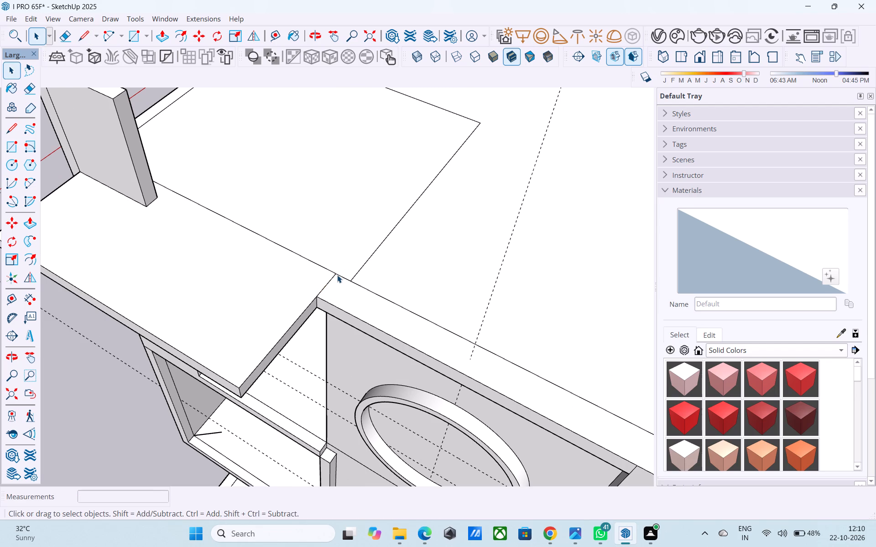
# Push/Pull the closed front roof strip above the rings up 3' to form a parapet wall.
pyautogui.scroll(-6, 292, 241)
pyautogui.moveTo(345, 299); pyautogui.dragTo(276, 231, button='middle')
pyautogui.scroll(5, 344, 288)
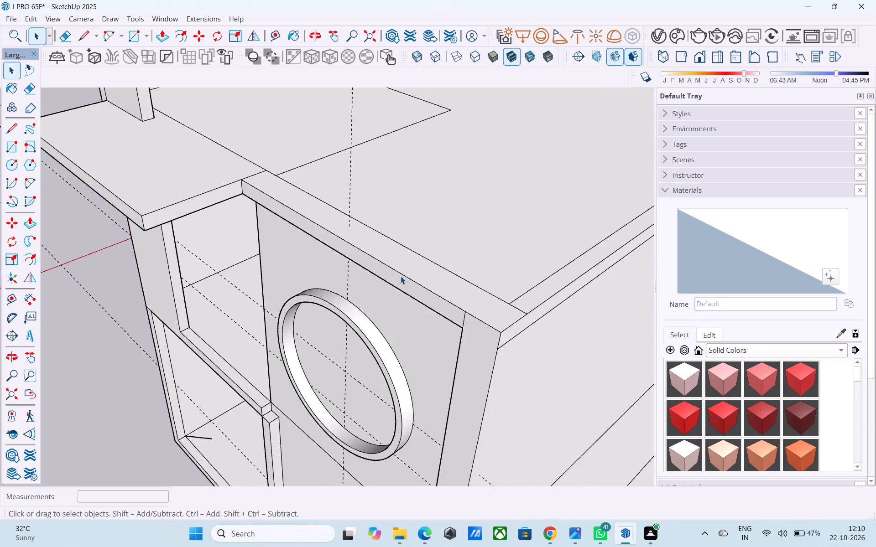
pyautogui.click(412, 268)
pyautogui.press('p')
pyautogui.click(412, 268)
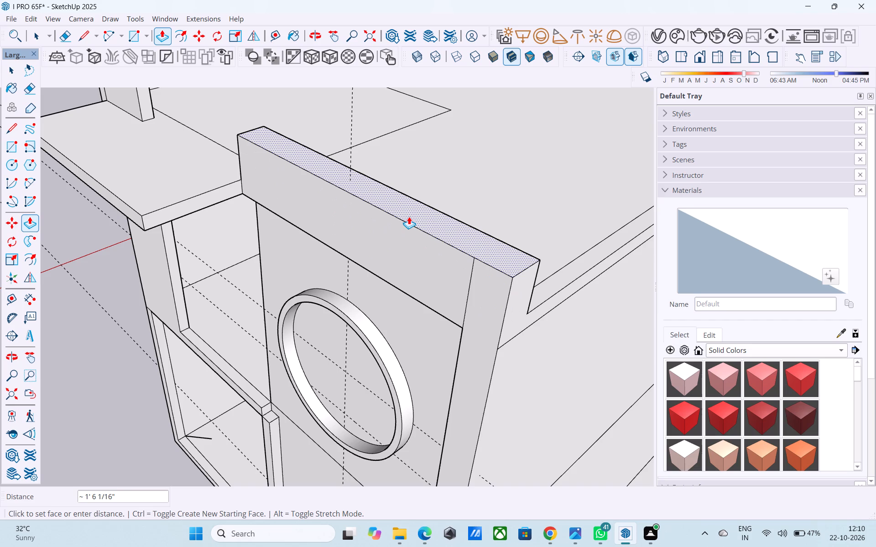
pyautogui.write("3'")
pyautogui.press('Return')
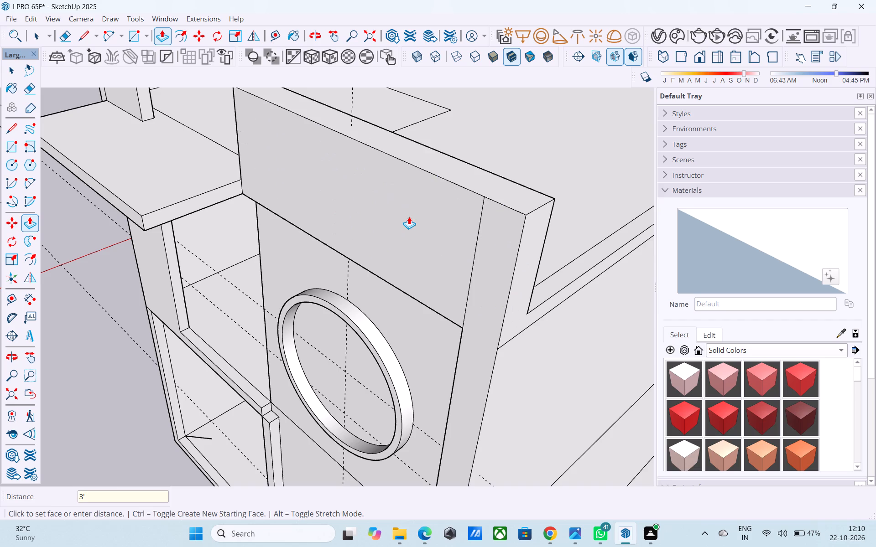
# Push/Pull the parapet's front face back, flush with the ringed wall surface below it.
pyautogui.scroll(-5, 398, 222)
pyautogui.moveTo(378, 245); pyautogui.dragTo(492, 118, button='middle')
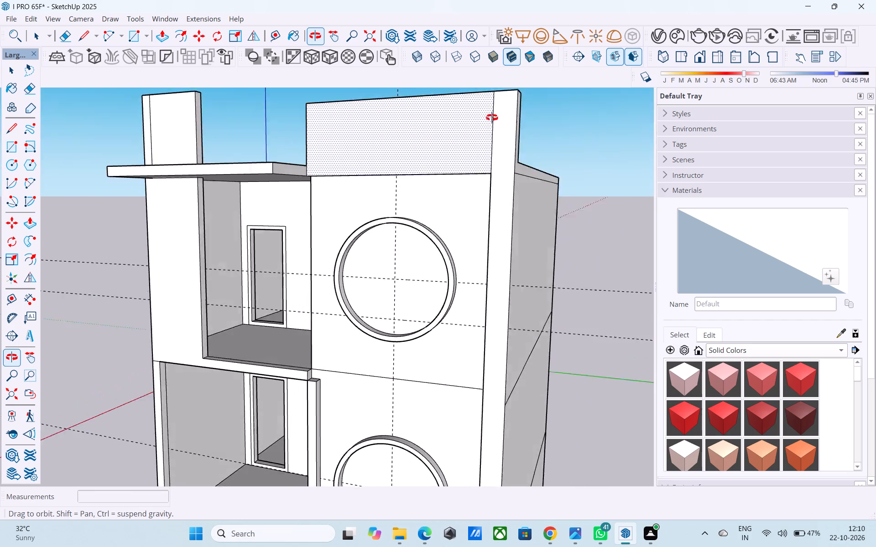
pyautogui.moveTo(492, 118); pyautogui.dragTo(392, 211, button='middle')
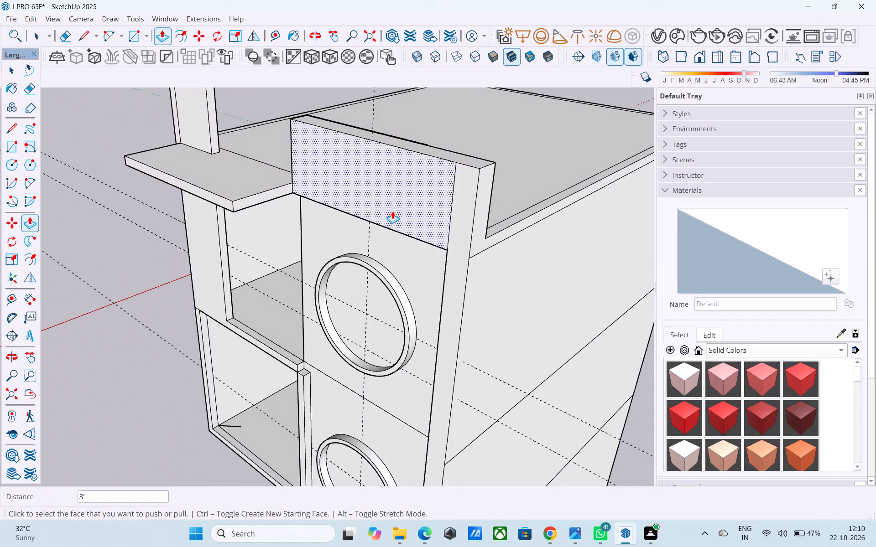
pyautogui.moveTo(392, 211); pyautogui.dragTo(412, 193, button='middle')
pyautogui.scroll(3, 414, 192)
pyautogui.press('space')
pyautogui.click(414, 191)
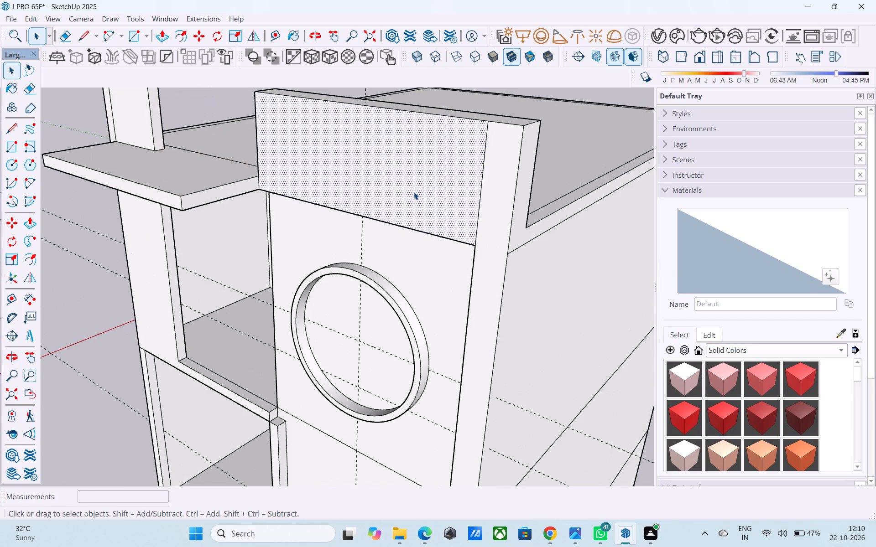
pyautogui.press('p')
pyautogui.click(415, 195)
pyautogui.click(435, 268)
pyautogui.press('space')
pyautogui.moveTo(432, 273); pyautogui.dragTo(437, 321, button='middle')
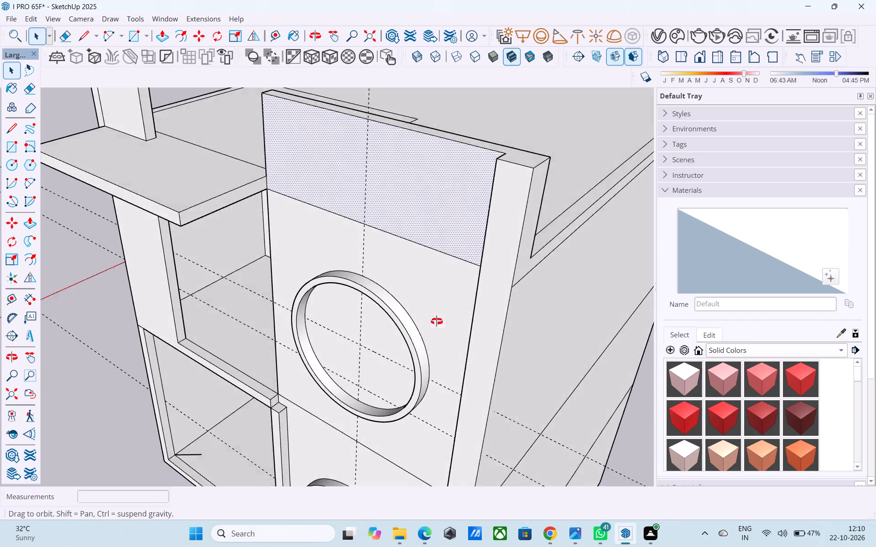
pyautogui.moveTo(437, 321); pyautogui.dragTo(559, 338, button='middle')
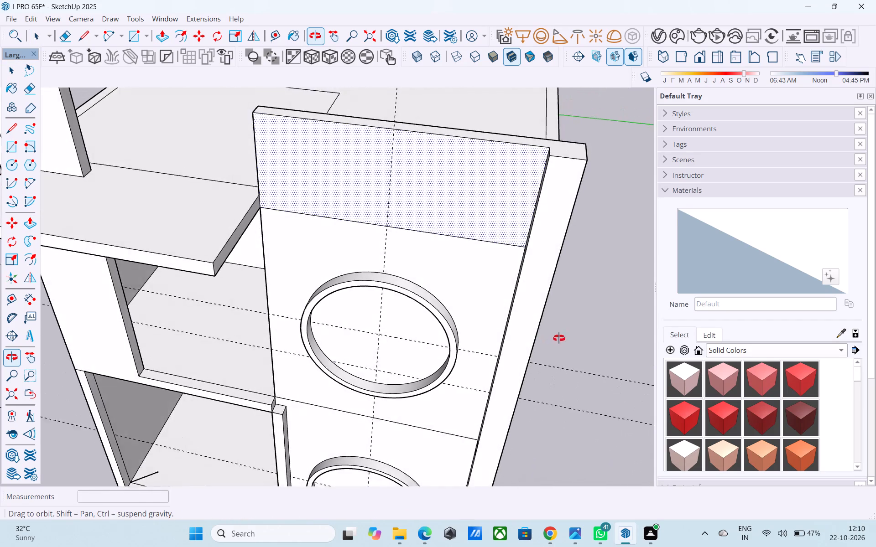
pyautogui.moveTo(559, 338); pyautogui.dragTo(560, 310, button='middle')
pyautogui.scroll(-3, 451, 313)
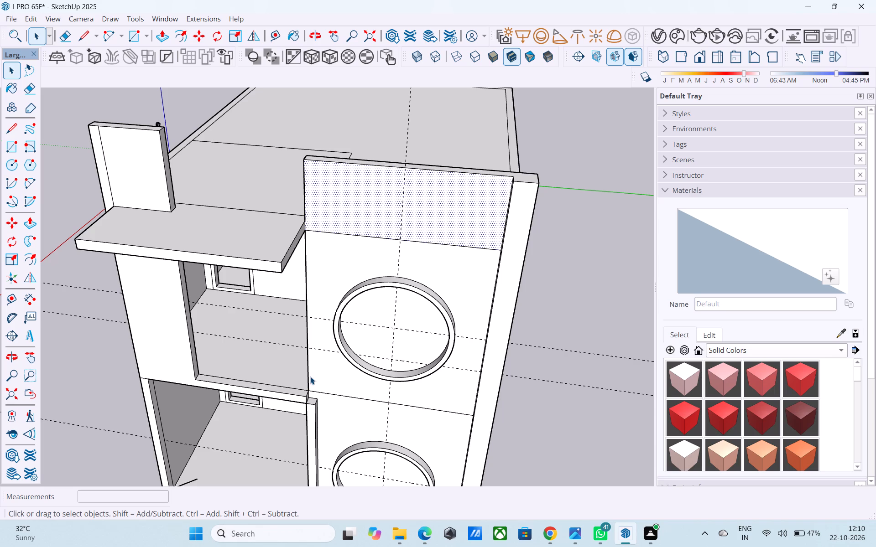
# Draw a 14' vertical line up the ringed wall from the balcony post's top corner to the parapet's top edge.
pyautogui.press('l')
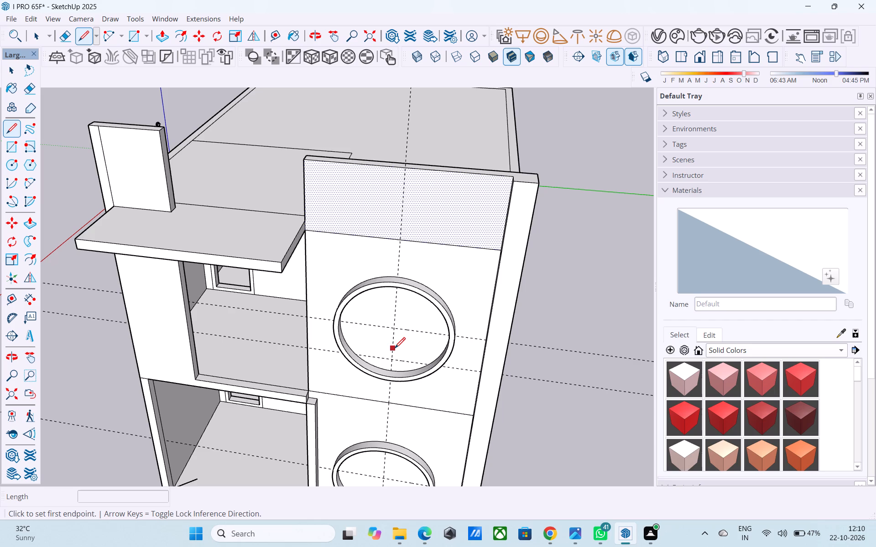
pyautogui.scroll(-5, 395, 349)
pyautogui.scroll(5, 385, 387)
pyautogui.scroll(3, 333, 371)
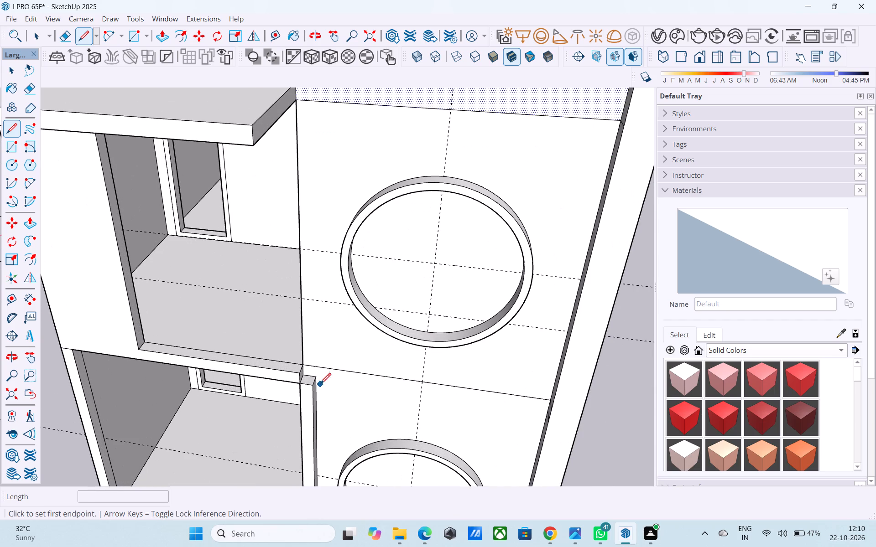
pyautogui.click(317, 380)
pyautogui.scroll(-3, 322, 260)
pyautogui.keyDown('shift'); pyautogui.moveTo(322, 260); pyautogui.dragTo(319, 391, button='middle'); pyautogui.keyUp('shift')
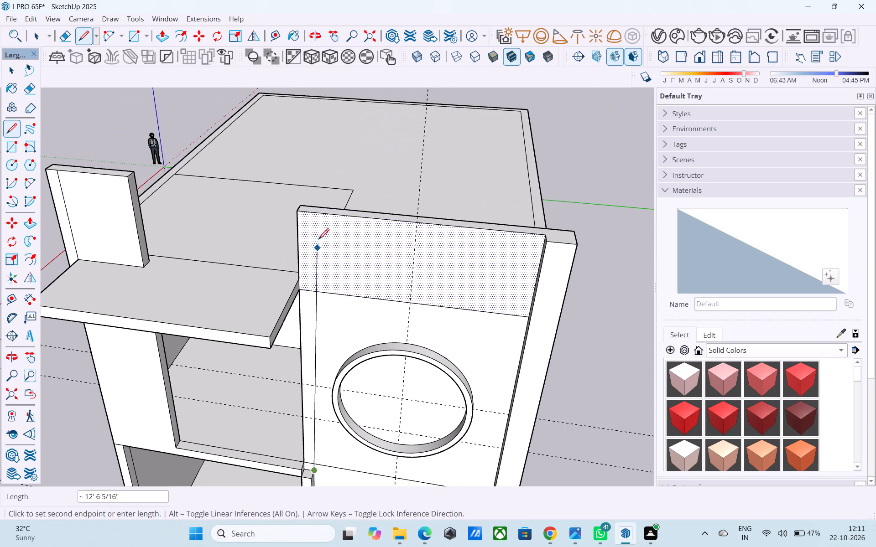
pyautogui.scroll(2, 316, 227)
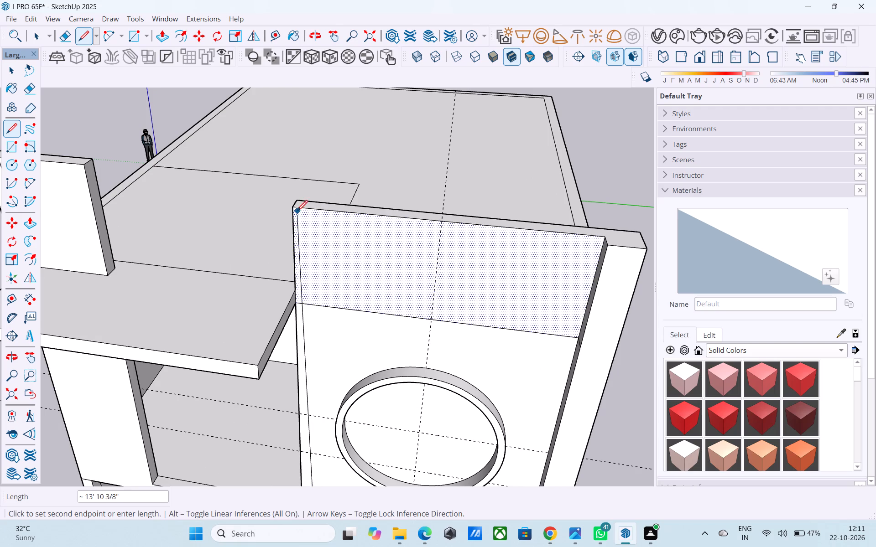
pyautogui.keyDown('shift'); pyautogui.moveTo(297, 210); pyautogui.dragTo(312, 245, button='middle'); pyautogui.keyUp('shift')
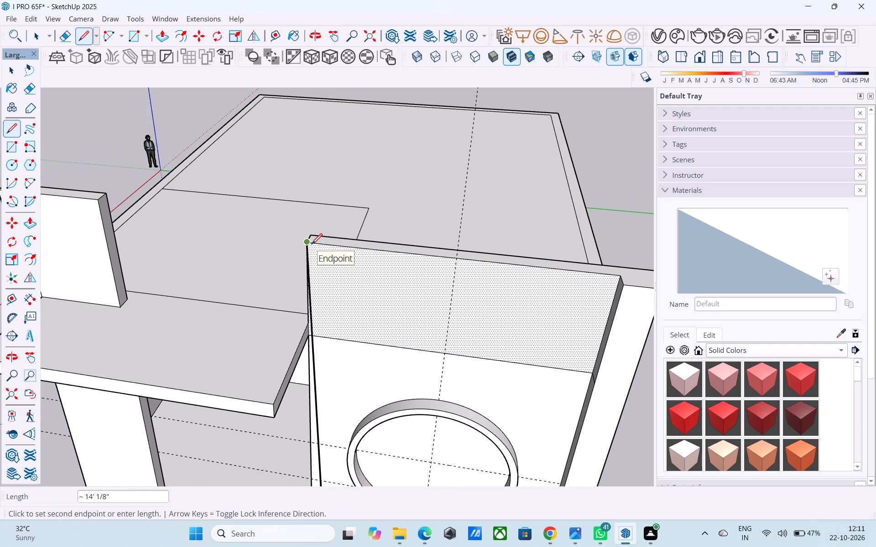
pyautogui.scroll(4, 312, 244)
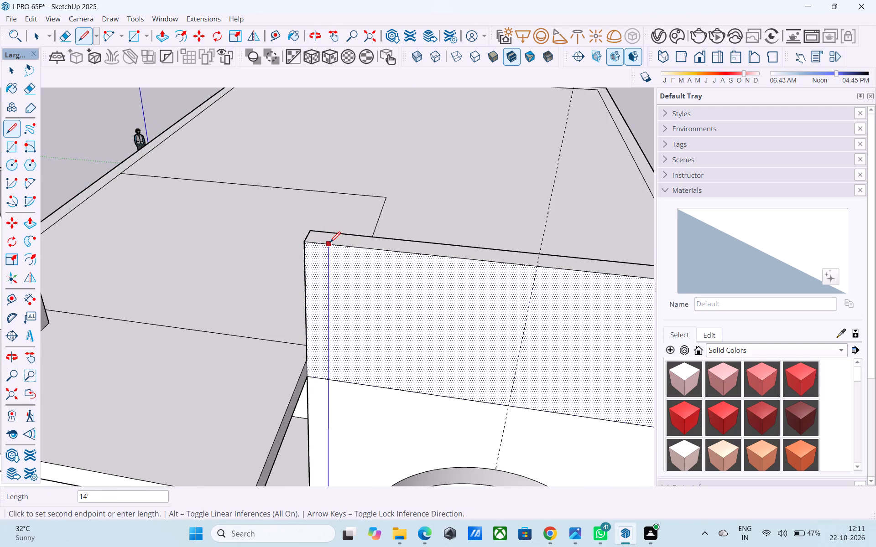
pyautogui.click(330, 243)
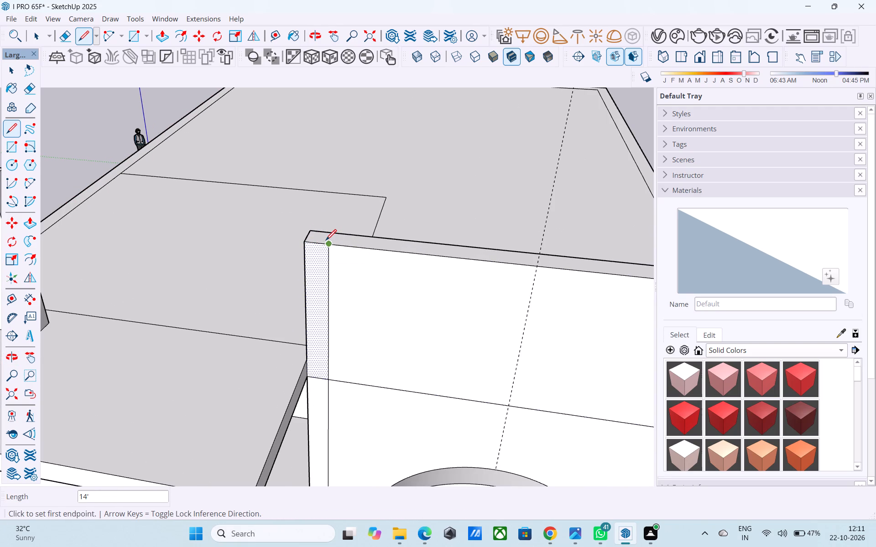
pyautogui.scroll(-5, 323, 235)
pyautogui.moveTo(324, 251); pyautogui.dragTo(313, 208, button='middle')
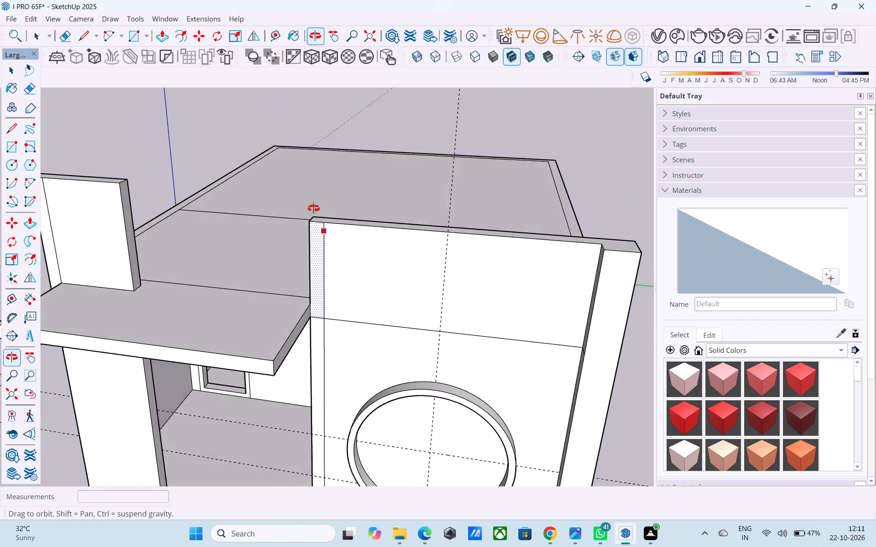
pyautogui.moveTo(313, 208); pyautogui.dragTo(307, 198, button='middle')
pyautogui.press('space')
# Push/Pull the corner column's front face back, flush with the adjoining parapet and ringed wall.
pyautogui.scroll(-4, 297, 227)
pyautogui.moveTo(297, 227); pyautogui.dragTo(308, 197, button='middle')
pyautogui.moveTo(475, 250); pyautogui.dragTo(545, 268, button='middle')
pyautogui.scroll(5, 486, 257)
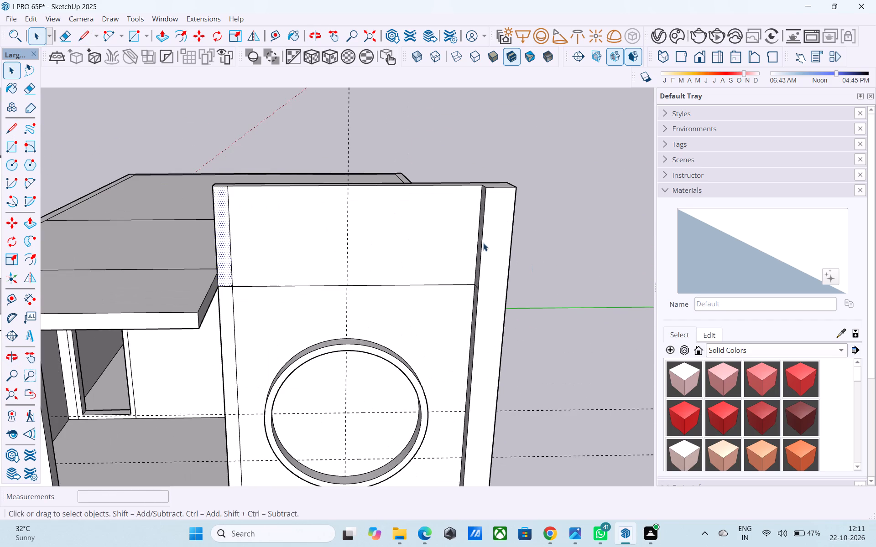
pyautogui.click(487, 244)
pyautogui.press('p')
pyautogui.click(487, 244)
pyautogui.click(451, 229)
pyautogui.press('space')
pyautogui.scroll(-3, 451, 229)
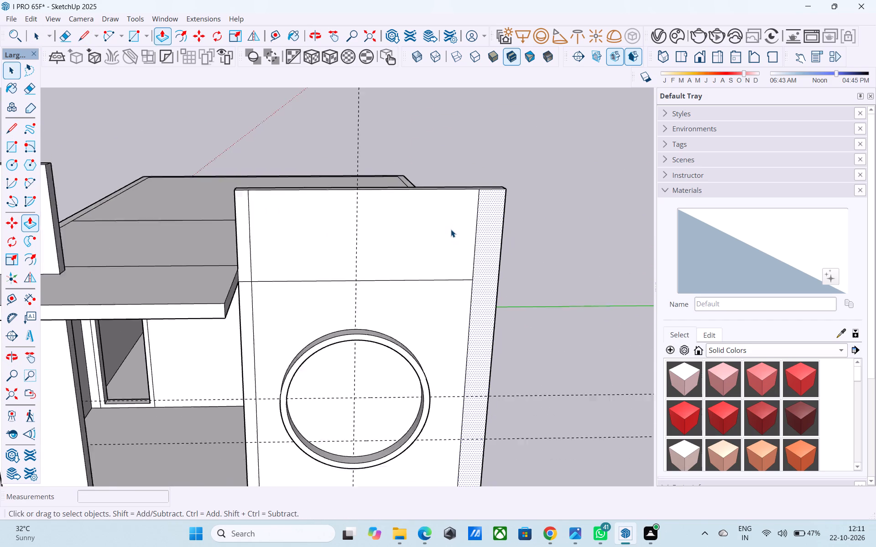
# Copy the parapet's top front edge 6" down between the vertical line and the corner column.
pyautogui.scroll(-7, 451, 229)
pyautogui.moveTo(445, 233); pyautogui.dragTo(421, 265, button='middle')
pyautogui.scroll(3, 348, 250)
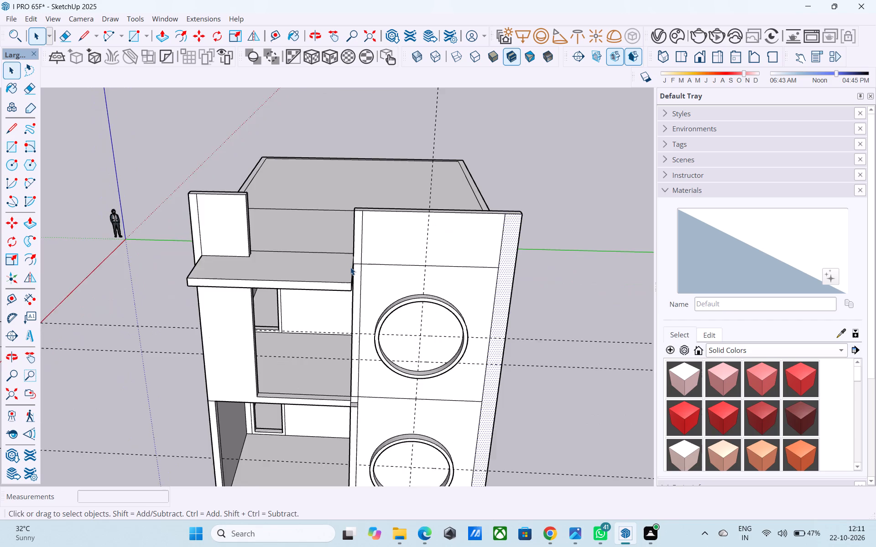
pyautogui.scroll(-1, 352, 274)
pyautogui.moveTo(342, 343); pyautogui.dragTo(332, 353, button='middle')
pyautogui.scroll(-1, 340, 346)
pyautogui.moveTo(337, 264); pyautogui.dragTo(340, 232, button='middle')
pyautogui.scroll(7, 379, 200)
pyautogui.moveTo(335, 267); pyautogui.dragTo(334, 257, button='middle')
pyautogui.click(285, 278)
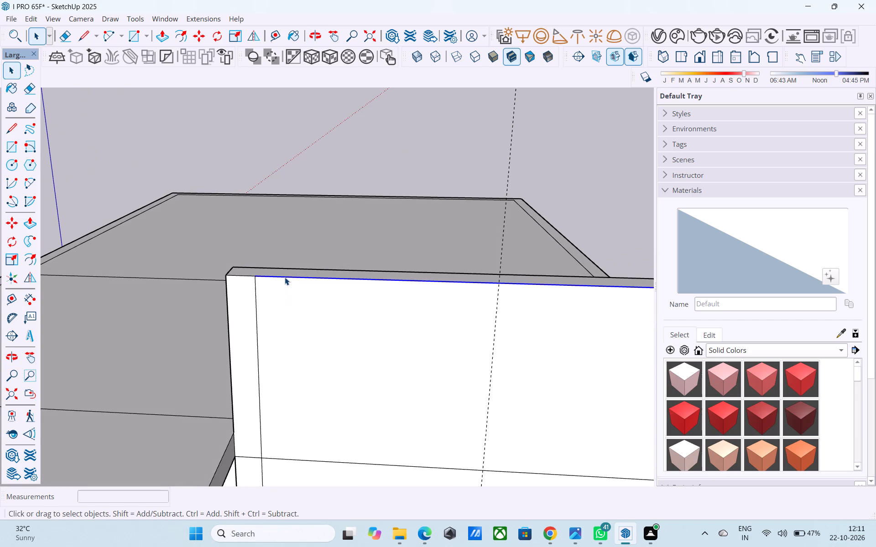
pyautogui.press('m')
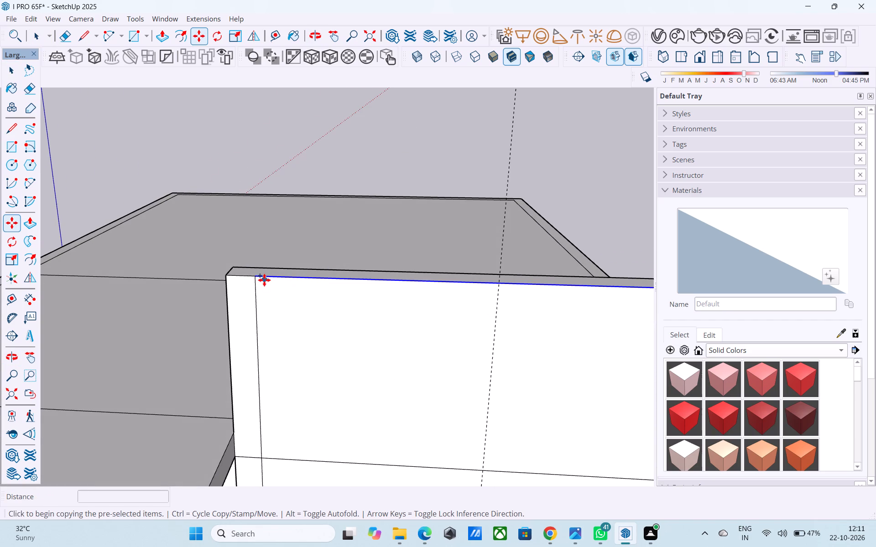
pyautogui.click(261, 279)
pyautogui.click(260, 304)
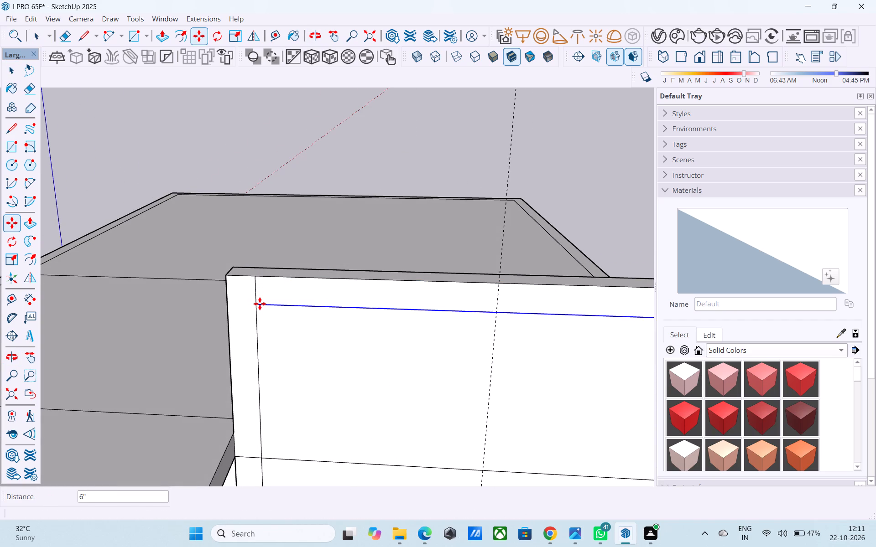
# Erase the short vertical line segment between the copied edge and the parapet top at the balcony-side corner.
pyautogui.press('e')
pyautogui.moveTo(260, 297); pyautogui.dragTo(251, 293)
pyautogui.press('space')
pyautogui.scroll(-6, 258, 297)
pyautogui.moveTo(263, 301); pyautogui.dragTo(267, 289, button='middle')
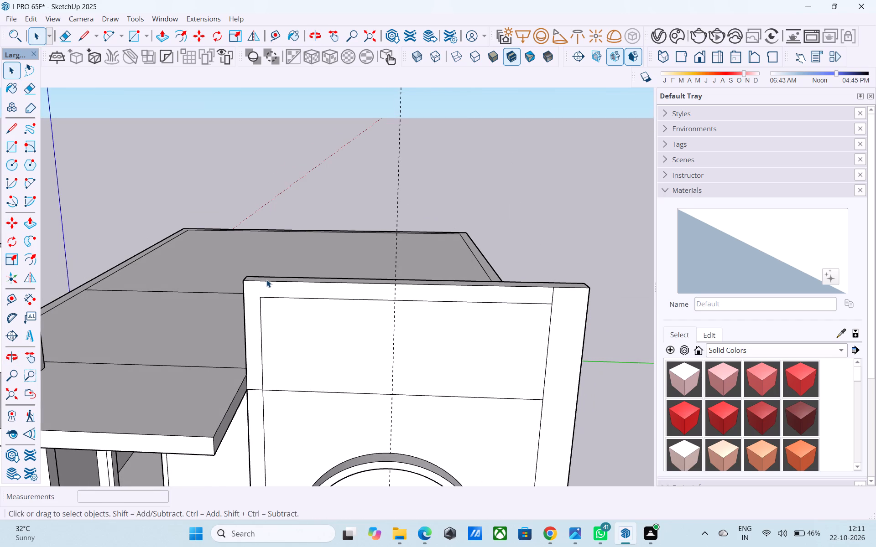
# Draw a 1.5' line along the parapet's top front edge, starting from its balcony-side corner.
pyautogui.scroll(8, 267, 278)
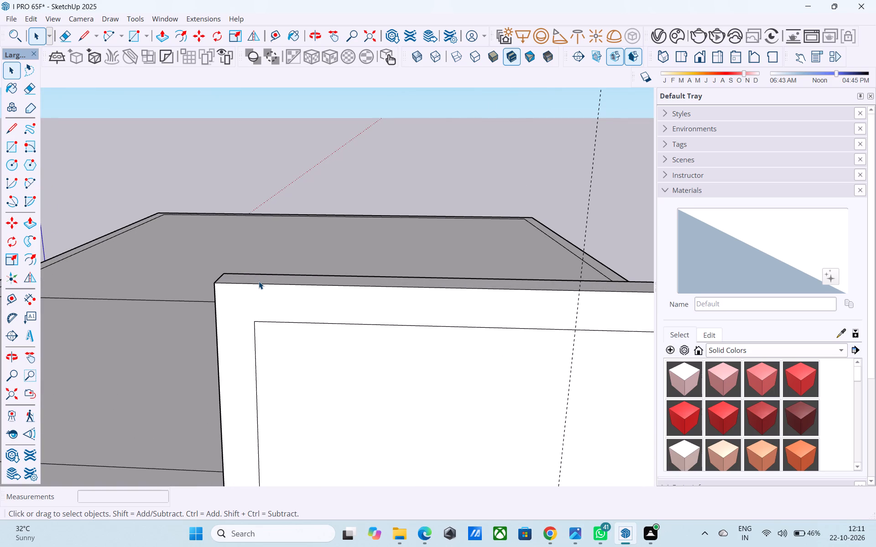
pyautogui.scroll(1, 240, 279)
pyautogui.press('l')
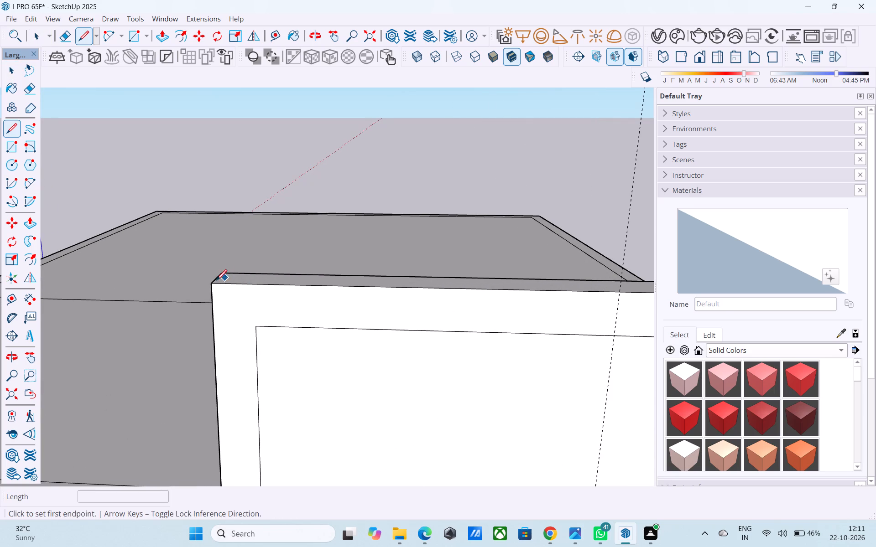
pyautogui.click(211, 286)
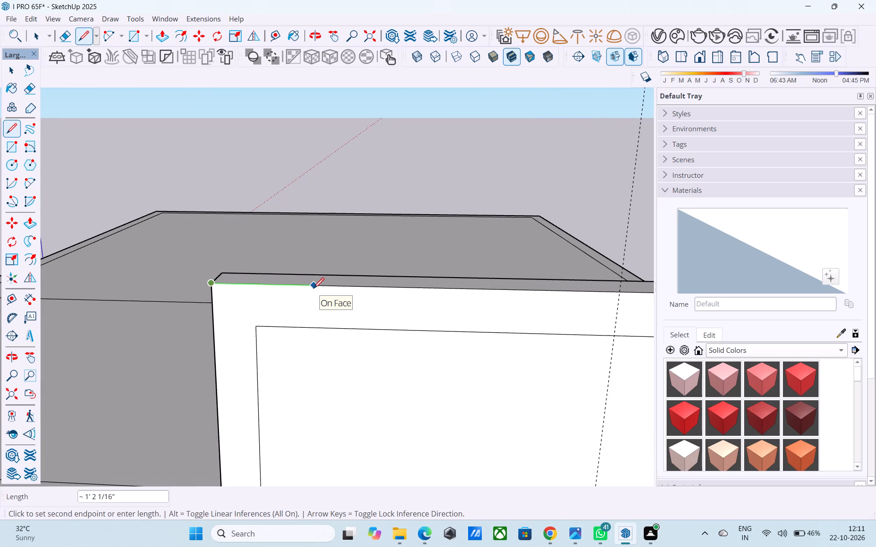
pyautogui.write("1.5'")
pyautogui.press('Return')
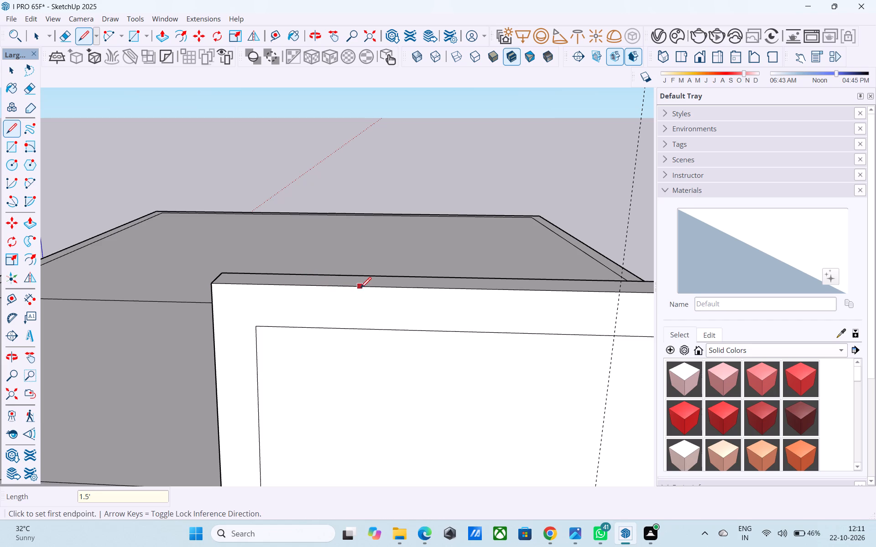
# Mark off an L-shape with 1.5' legs at the parapet's balcony-side top corner, closing its ends with two 6" cross lines.
pyautogui.click(344, 285)
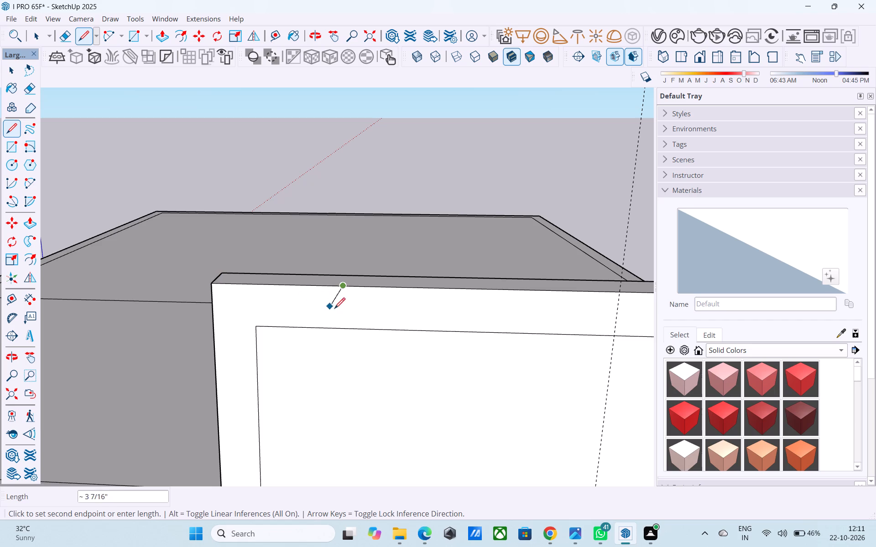
pyautogui.click(344, 326)
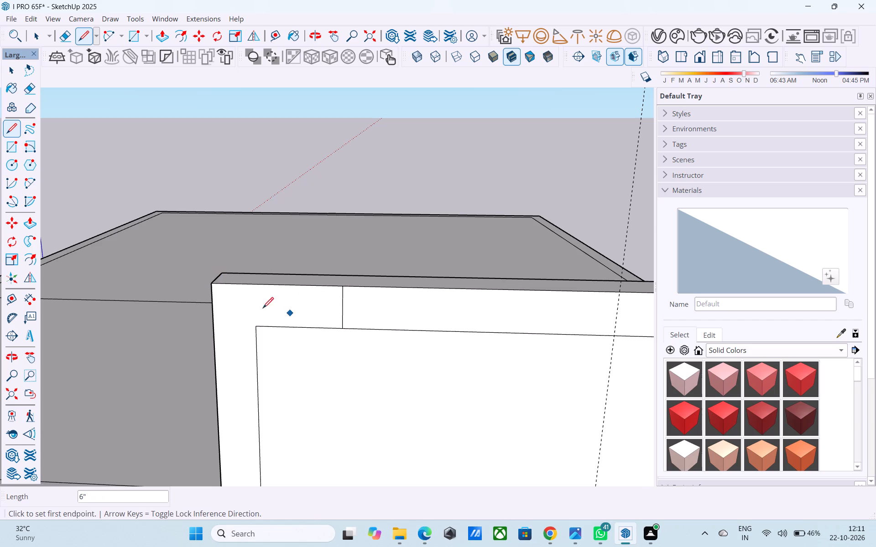
pyautogui.click(214, 286)
pyautogui.write('1.5')
pyautogui.press("'")
pyautogui.press('Return')
pyautogui.click(217, 404)
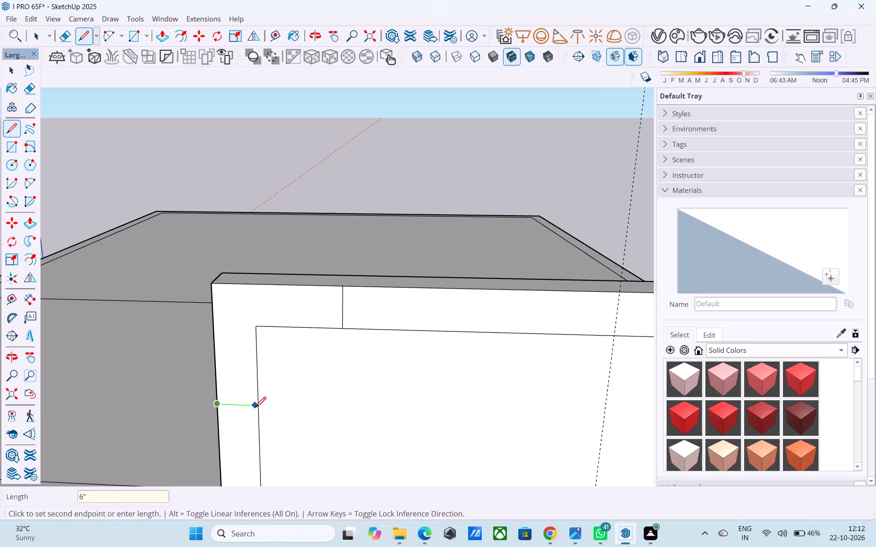
pyautogui.click(257, 409)
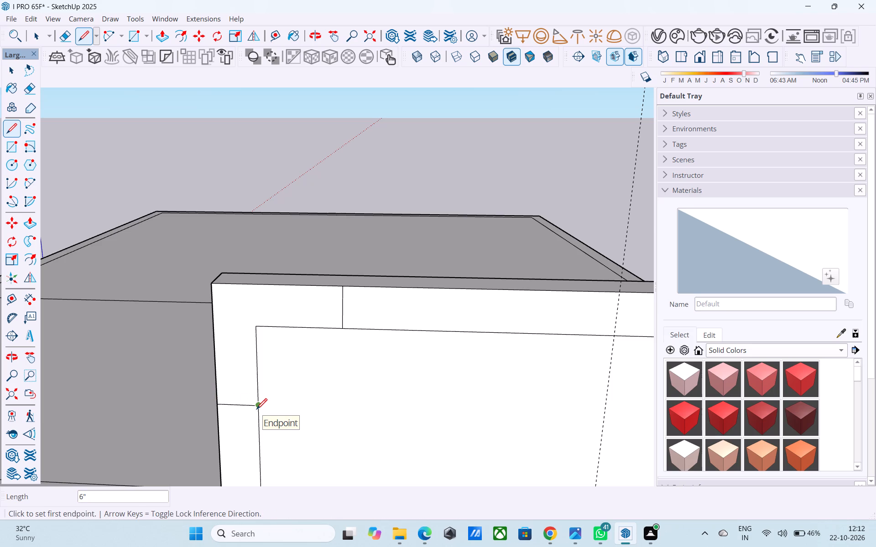
pyautogui.press('space')
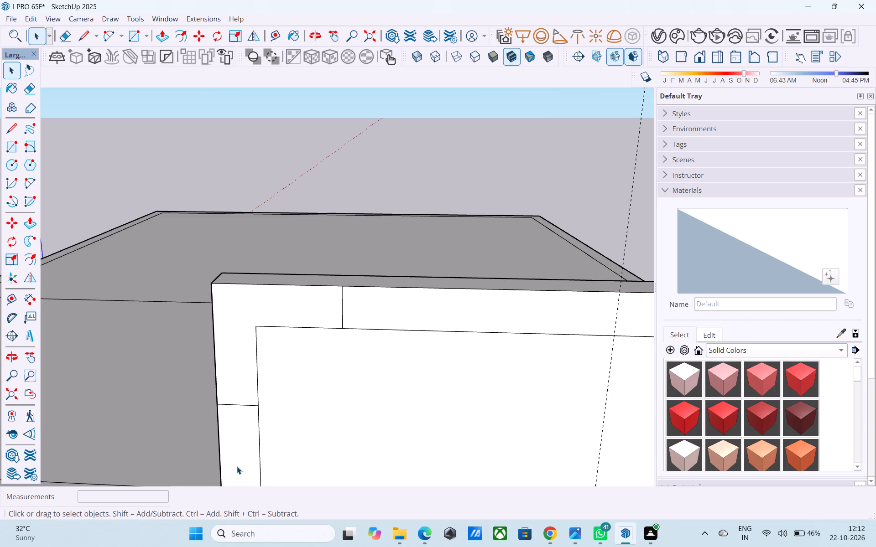
# Copy the parapet's outer vertical edge at the corner-column end 6" inward across the front face.
pyautogui.scroll(-5, 235, 472)
pyautogui.moveTo(231, 490); pyautogui.dragTo(243, 411, button='middle')
pyautogui.scroll(-4, 282, 324)
pyautogui.moveTo(281, 325); pyautogui.dragTo(279, 328, button='middle')
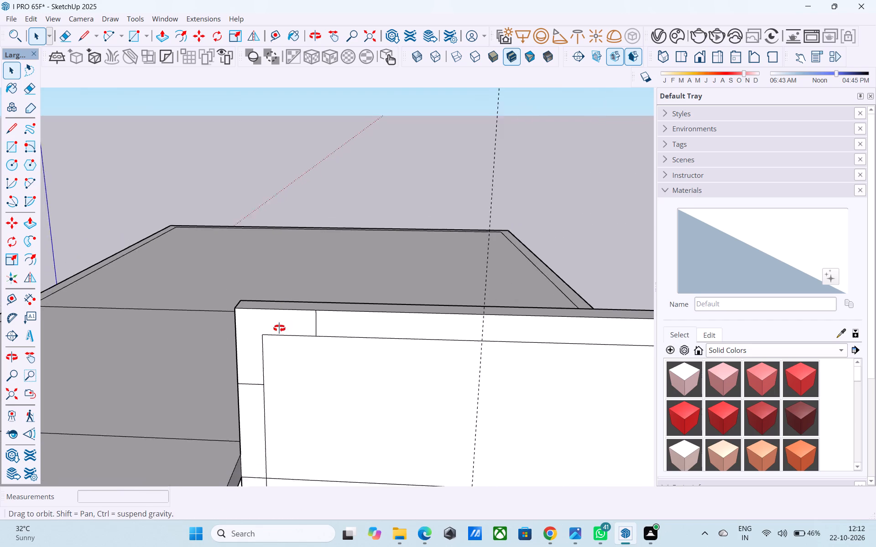
pyautogui.moveTo(279, 328); pyautogui.dragTo(305, 221, button='middle')
pyautogui.scroll(-4, 357, 202)
pyautogui.moveTo(353, 243); pyautogui.dragTo(334, 363, button='middle')
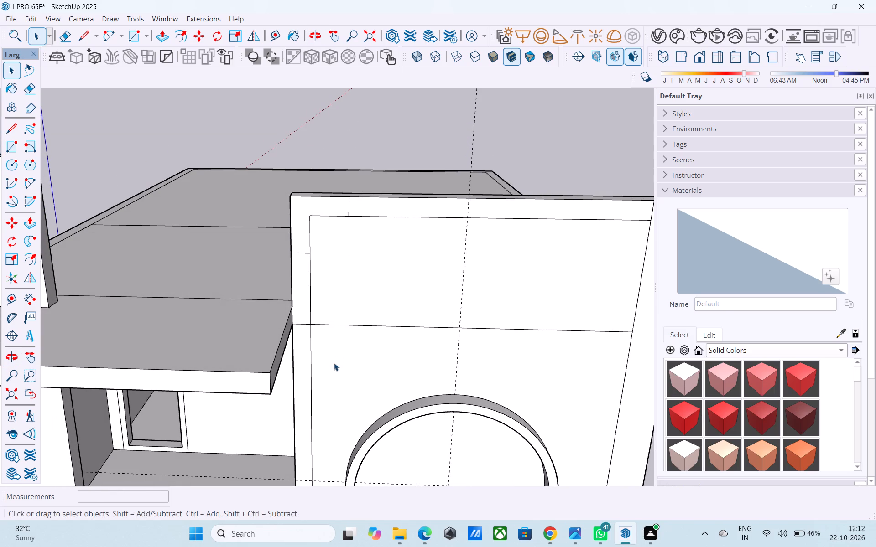
pyautogui.scroll(-4, 167, 334)
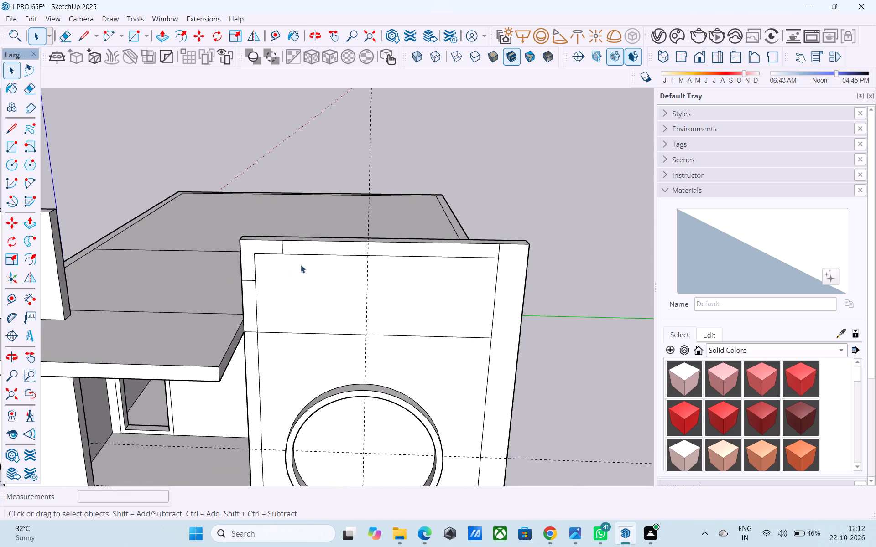
pyautogui.moveTo(457, 255); pyautogui.dragTo(474, 221, button='middle')
pyautogui.scroll(-4, 346, 223)
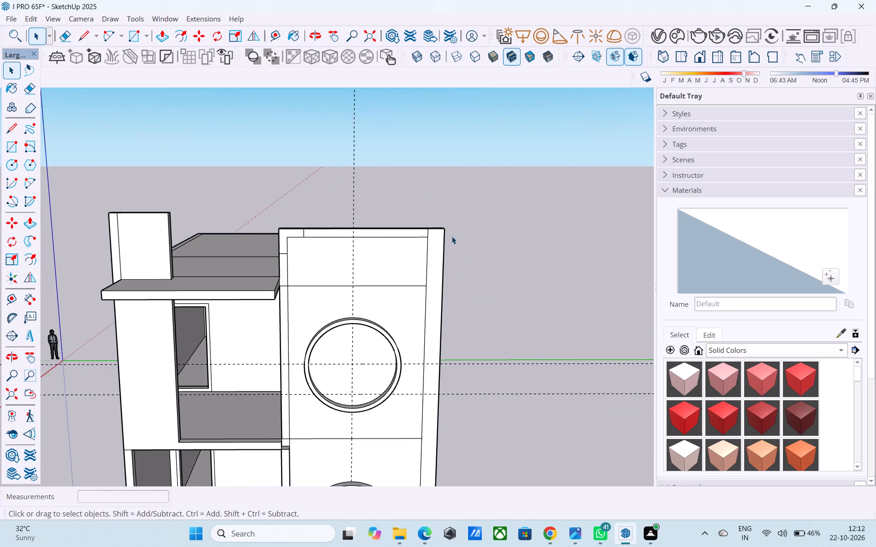
pyautogui.moveTo(461, 246); pyautogui.dragTo(431, 218, button='middle')
pyautogui.scroll(3, 431, 218)
pyautogui.scroll(-3, 440, 224)
pyautogui.moveTo(440, 224); pyautogui.dragTo(482, 231, button='middle')
pyautogui.moveTo(435, 232); pyautogui.dragTo(265, 310, button='middle')
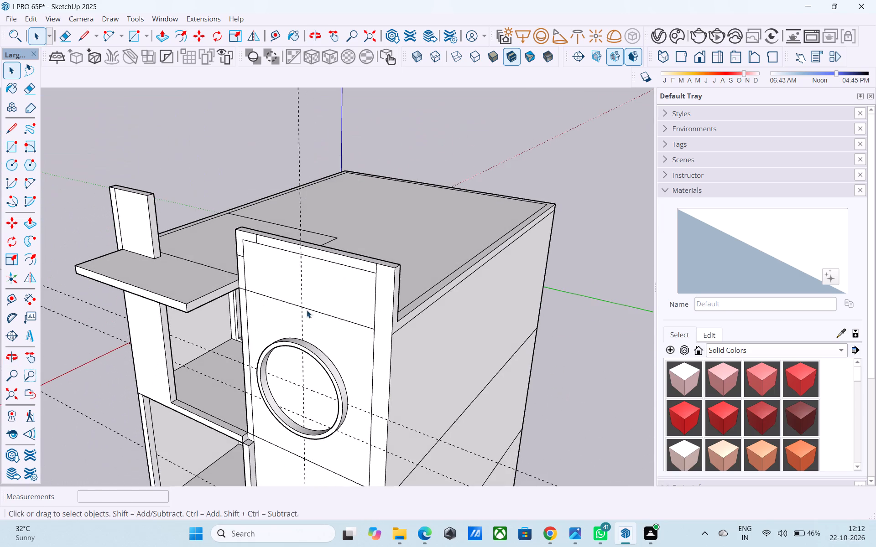
pyautogui.scroll(4, 393, 279)
pyautogui.click(394, 279)
pyautogui.scroll(1, 394, 279)
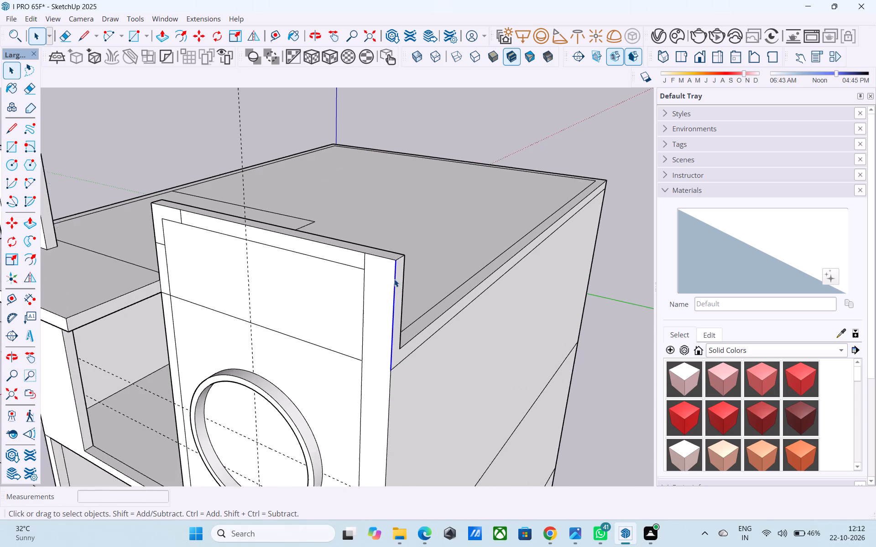
pyautogui.scroll(2, 394, 279)
pyautogui.press(',')
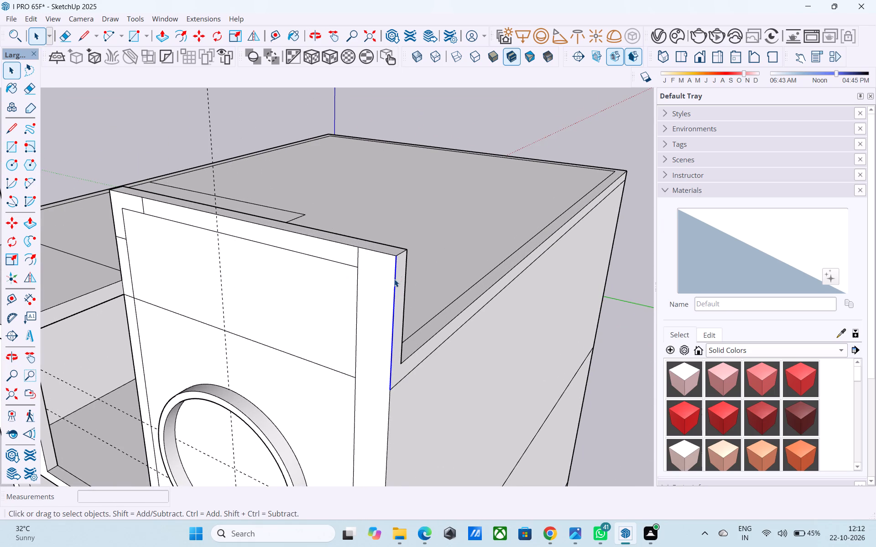
pyautogui.scroll(-7, 394, 279)
pyautogui.moveTo(385, 291); pyautogui.dragTo(461, 223, button='middle')
pyautogui.scroll(-4, 463, 219)
pyautogui.moveTo(432, 253); pyautogui.dragTo(488, 259, button='middle')
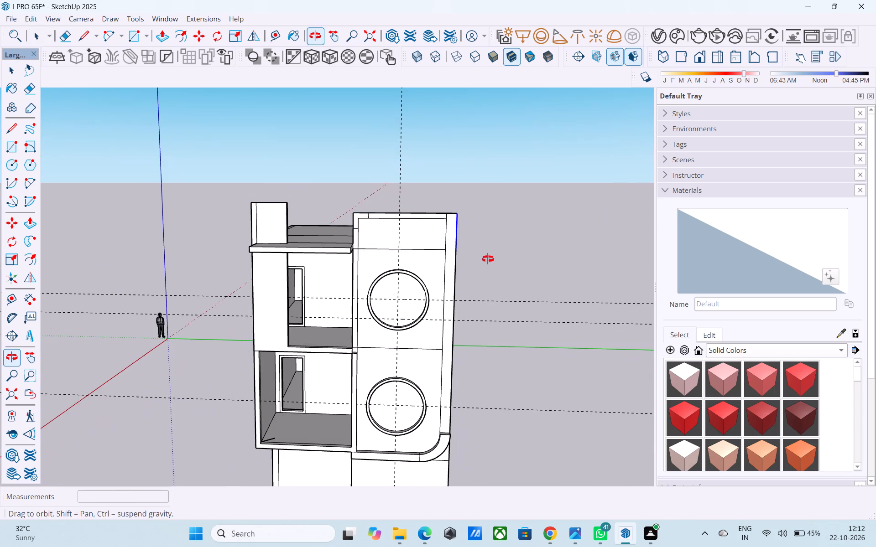
pyautogui.moveTo(488, 259); pyautogui.dragTo(488, 259, button='middle')
pyautogui.moveTo(444, 265); pyautogui.dragTo(445, 286, button='middle')
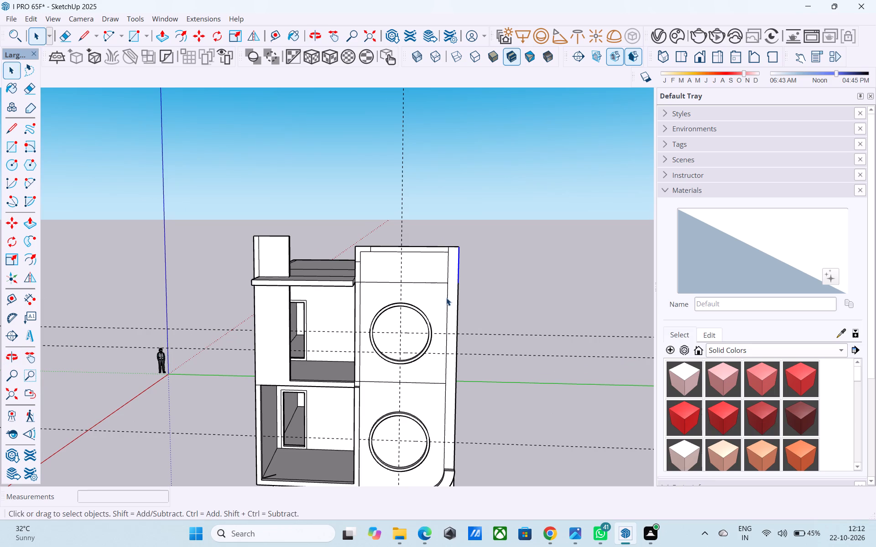
pyautogui.keyDown('shift'); pyautogui.moveTo(446, 304); pyautogui.dragTo(413, 310, button='middle'); pyautogui.keyUp('shift')
pyautogui.scroll(4, 417, 310)
pyautogui.moveTo(422, 215); pyautogui.dragTo(379, 315, button='middle')
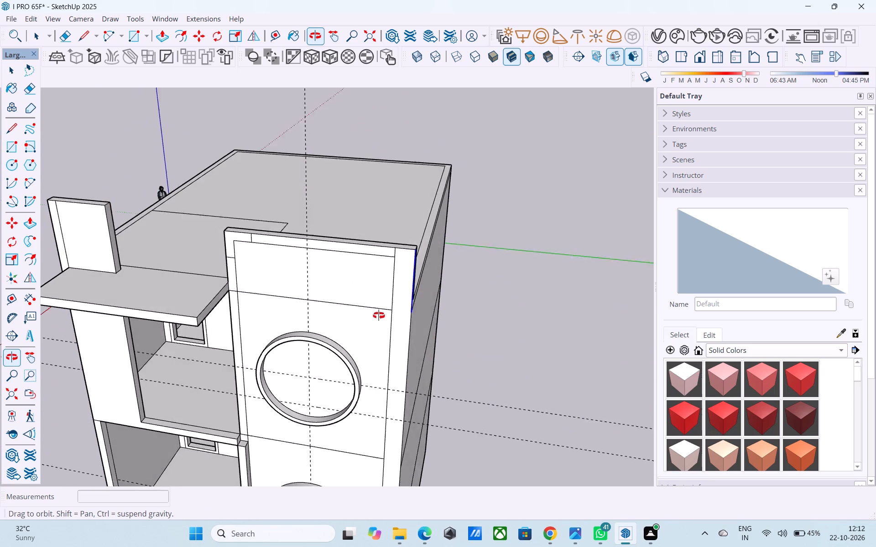
pyautogui.moveTo(379, 315); pyautogui.dragTo(345, 314, button='middle')
pyautogui.press('m')
pyautogui.scroll(6, 402, 259)
pyautogui.moveTo(402, 259); pyautogui.dragTo(398, 258)
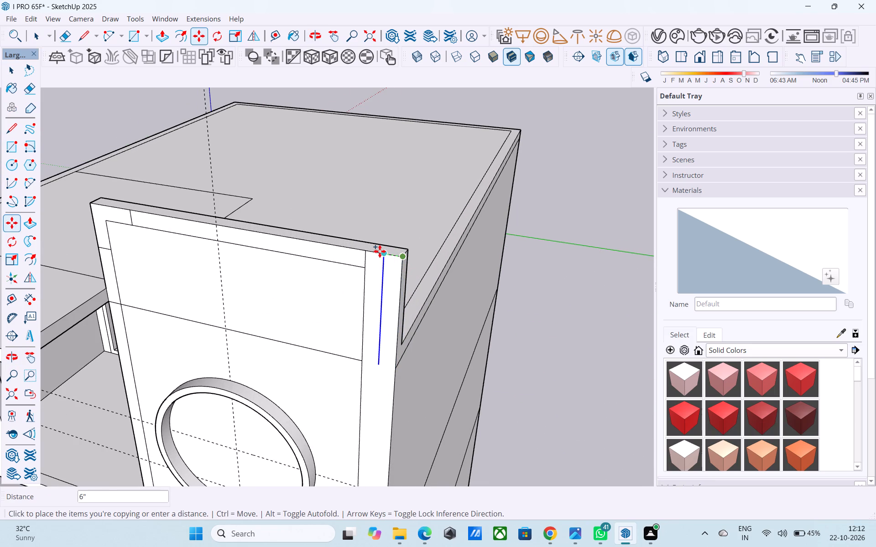
pyautogui.click(380, 251)
# Draw 1' 6" lines along the top and down the side from the column's outer top corner, and a cross line to its inner edge.
pyautogui.scroll(-5, 381, 249)
pyautogui.moveTo(386, 289); pyautogui.dragTo(395, 247, button='middle')
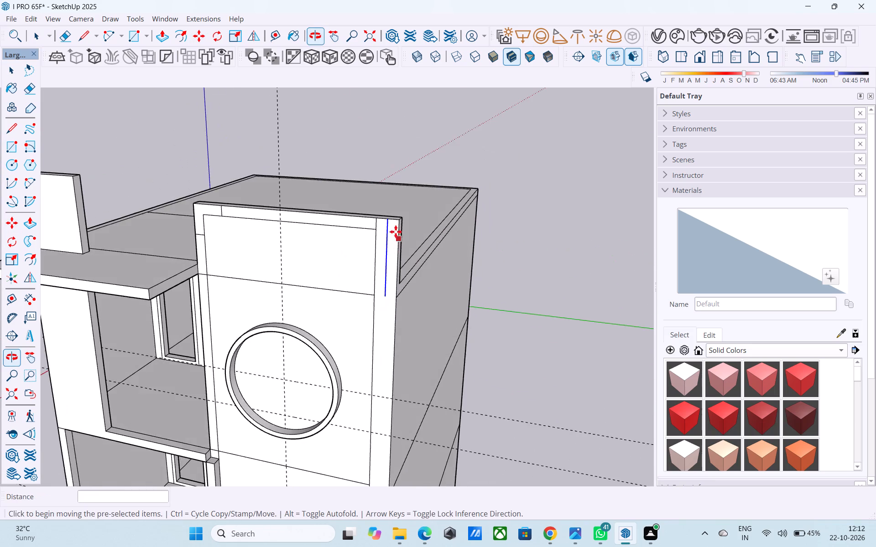
pyautogui.scroll(-5, 396, 229)
pyautogui.scroll(5, 393, 267)
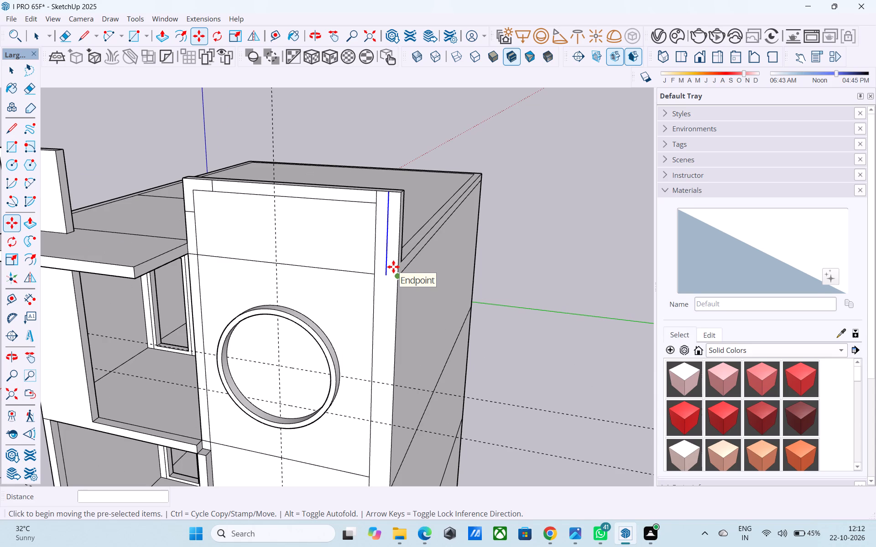
pyautogui.scroll(-1, 510, 274)
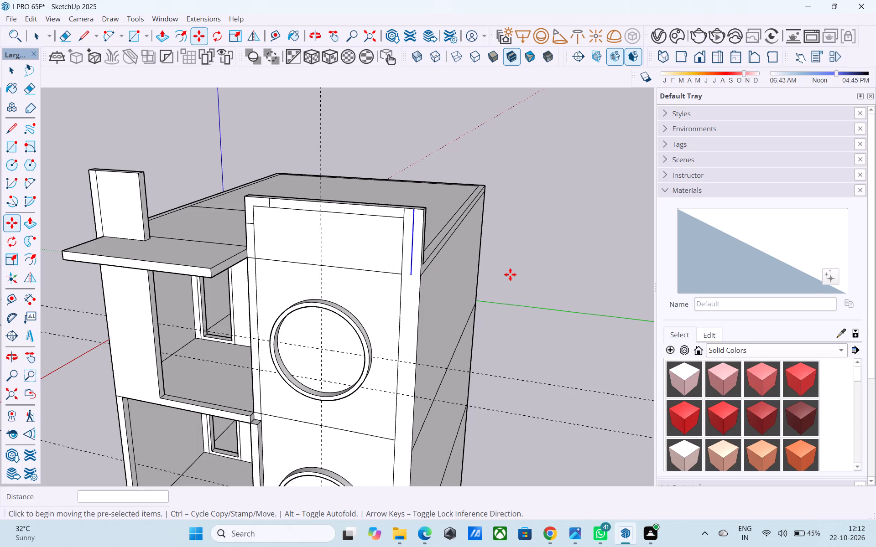
pyautogui.moveTo(340, 308); pyautogui.dragTo(433, 210, button='middle')
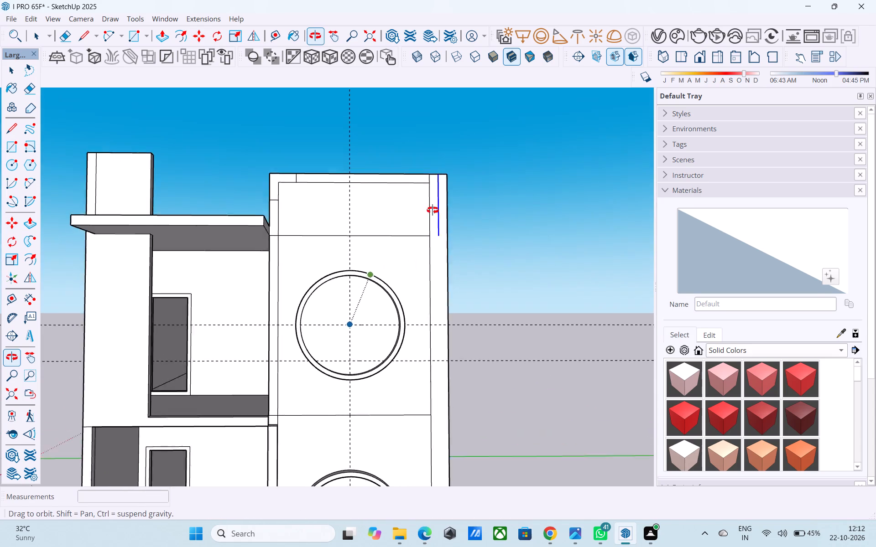
pyautogui.moveTo(433, 210); pyautogui.dragTo(427, 207, button='middle')
pyautogui.scroll(-4, 422, 200)
pyautogui.moveTo(421, 200); pyautogui.dragTo(398, 200, button='middle')
pyautogui.scroll(-3, 406, 204)
pyautogui.moveTo(419, 275); pyautogui.dragTo(417, 283, button='middle')
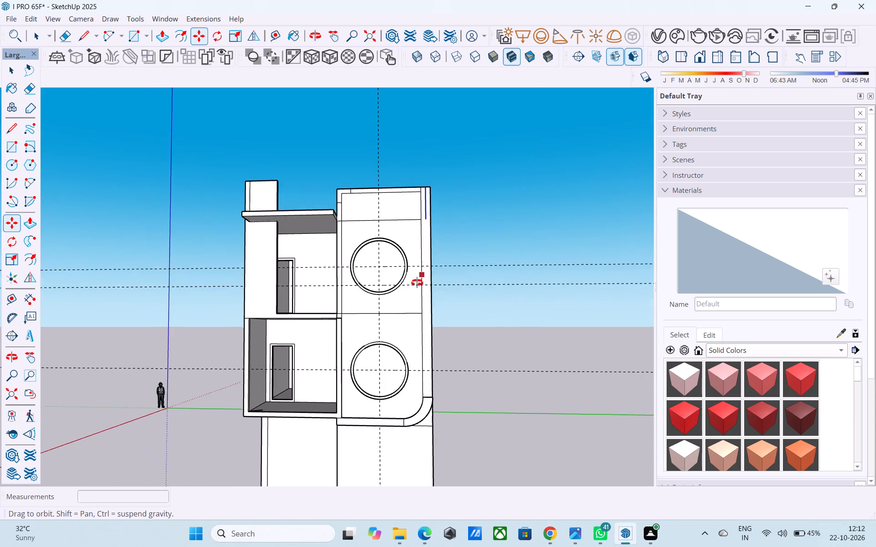
pyautogui.moveTo(417, 283); pyautogui.dragTo(414, 333, button='middle')
pyautogui.scroll(7, 394, 161)
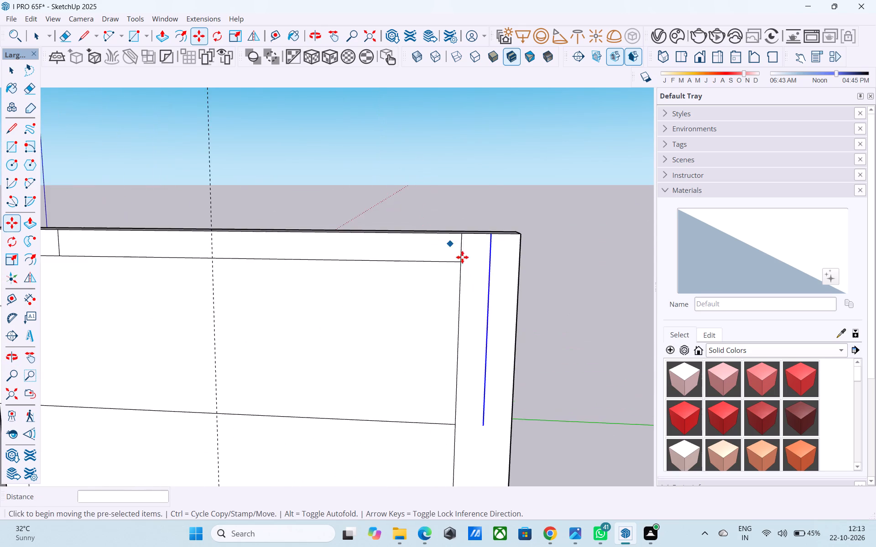
pyautogui.scroll(2, 462, 257)
pyautogui.scroll(-7, 426, 267)
pyautogui.moveTo(422, 274); pyautogui.dragTo(419, 365, button='middle')
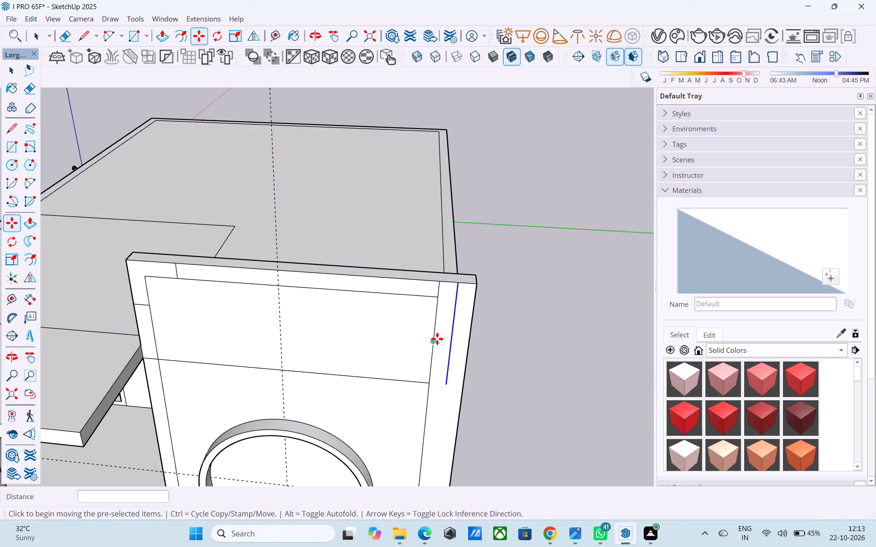
pyautogui.press('l')
pyautogui.scroll(3, 469, 303)
pyautogui.click(478, 278)
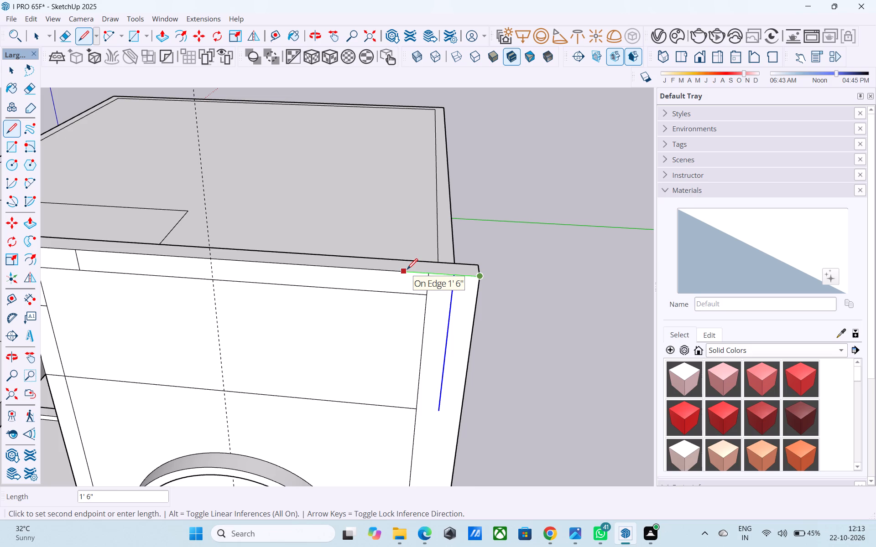
pyautogui.click(407, 270)
pyautogui.click(480, 281)
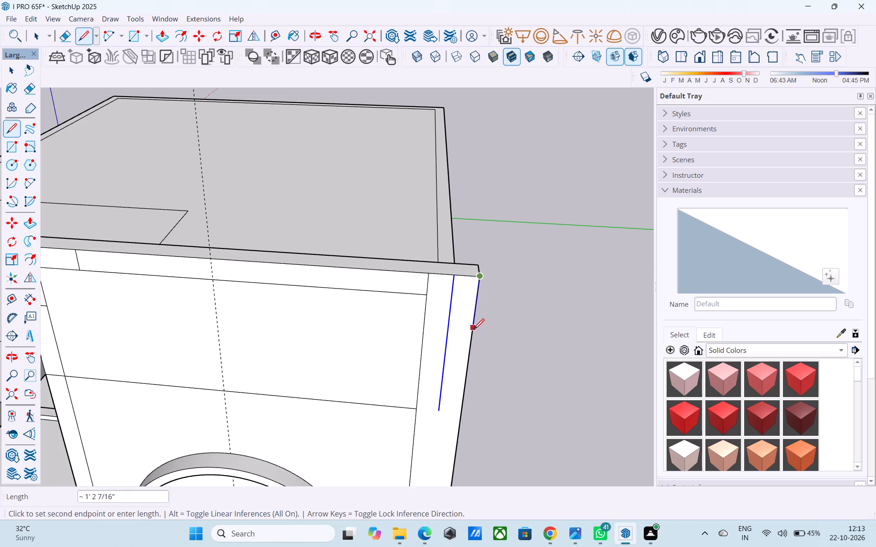
pyautogui.click(473, 334)
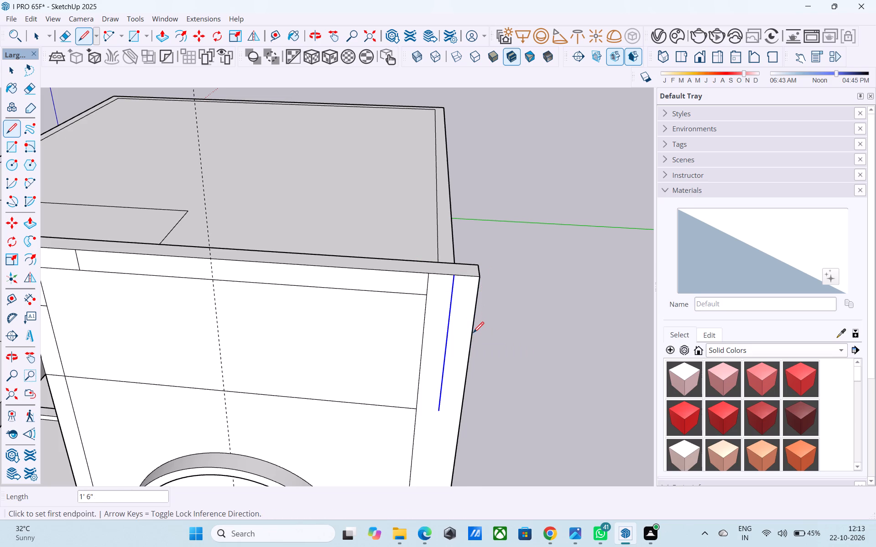
pyautogui.click(470, 341)
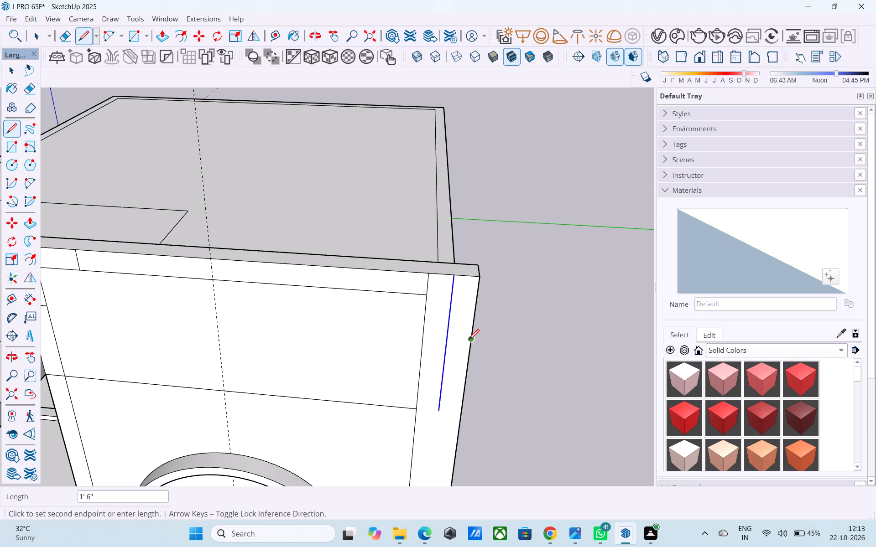
pyautogui.click(422, 338)
pyautogui.press('space')
# Erase the copied vertical line below the cross line and the short column-edge segment between the lowered edge and the parapet top.
pyautogui.press('e')
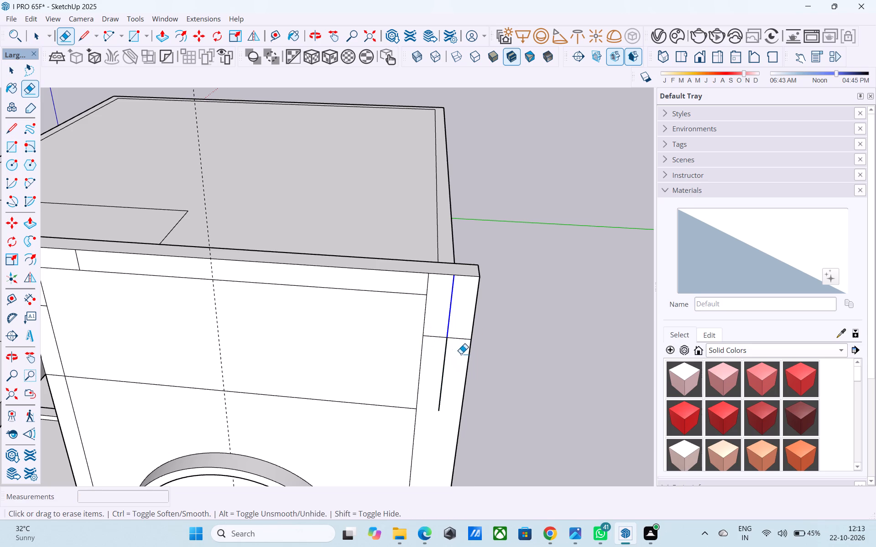
pyautogui.moveTo(462, 354); pyautogui.dragTo(436, 353)
pyautogui.moveTo(430, 291); pyautogui.dragTo(421, 285)
pyautogui.press('space')
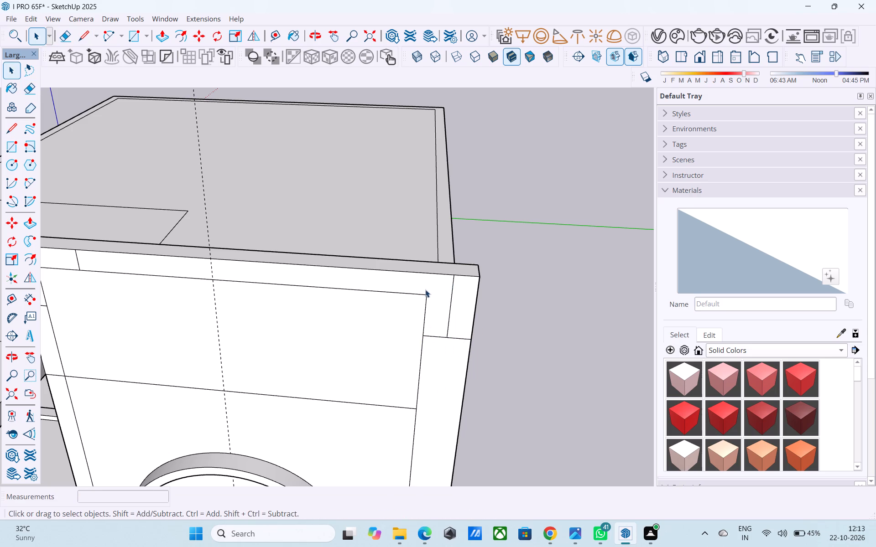
# Draw a line 1' 6" along the top edge from the column's outer corner, with a short vertical line down to the lowered edge.
pyautogui.press('l')
pyautogui.click(476, 276)
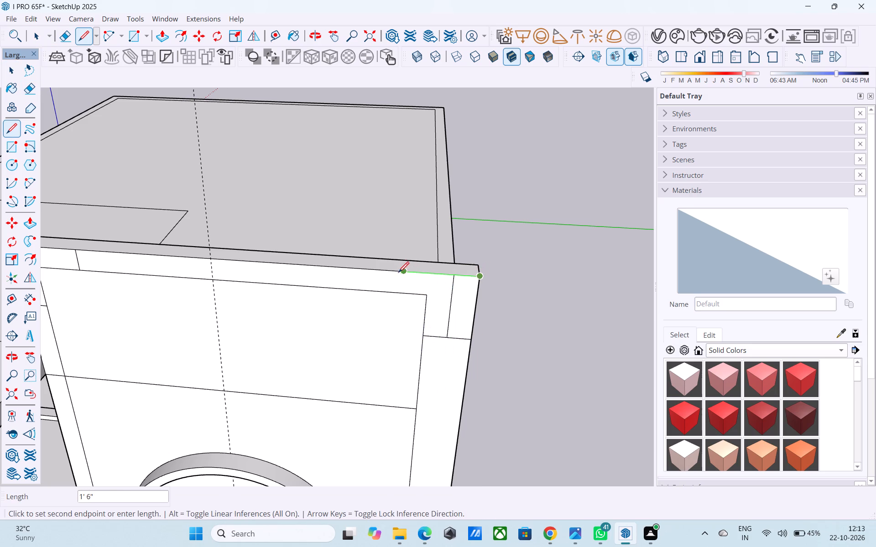
pyautogui.click(401, 273)
pyautogui.click(401, 294)
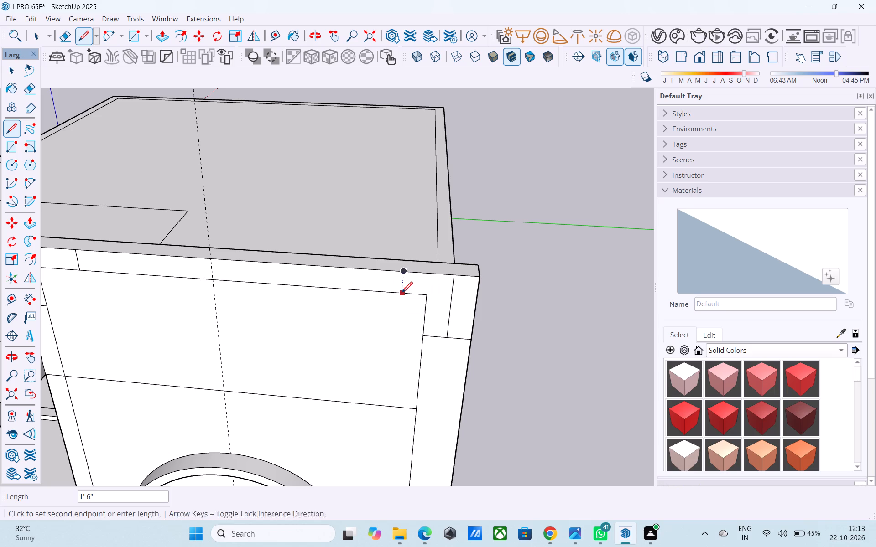
pyautogui.click(405, 276)
pyautogui.press('space')
# Extend the lowered horizontal edge 1' across the corner column to its outer edge.
pyautogui.press('l')
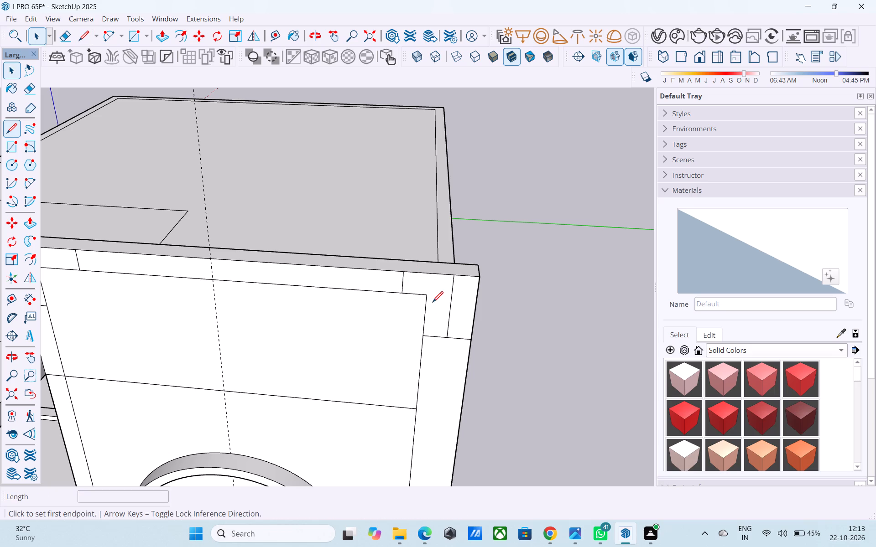
pyautogui.click(427, 298)
pyautogui.click(472, 299)
pyautogui.press('space')
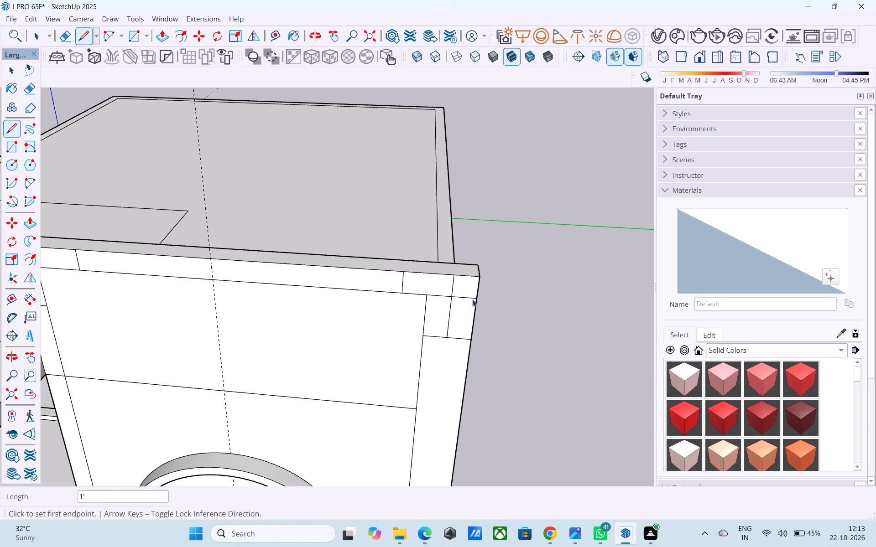
# Erase the short piece of the copied vertical line between the parapet top and the extended horizontal edge.
pyautogui.press('e')
pyautogui.moveTo(458, 290); pyautogui.dragTo(447, 284)
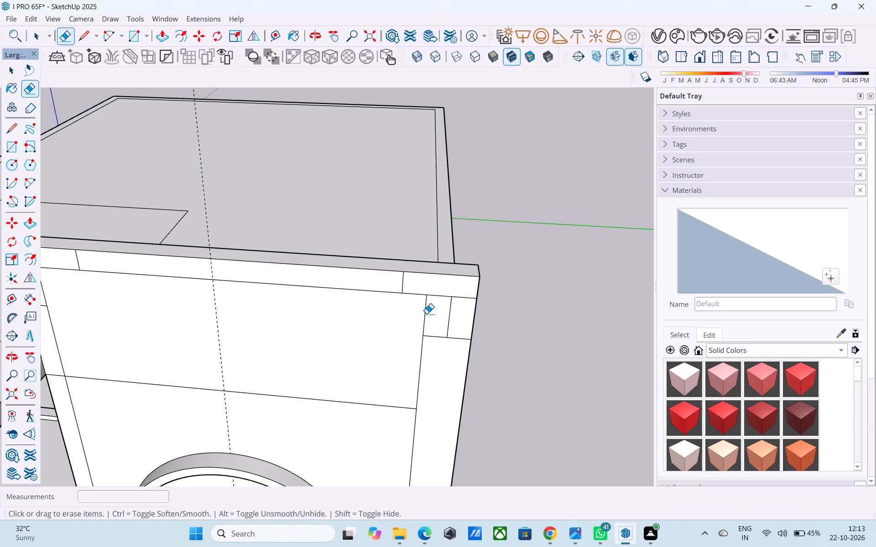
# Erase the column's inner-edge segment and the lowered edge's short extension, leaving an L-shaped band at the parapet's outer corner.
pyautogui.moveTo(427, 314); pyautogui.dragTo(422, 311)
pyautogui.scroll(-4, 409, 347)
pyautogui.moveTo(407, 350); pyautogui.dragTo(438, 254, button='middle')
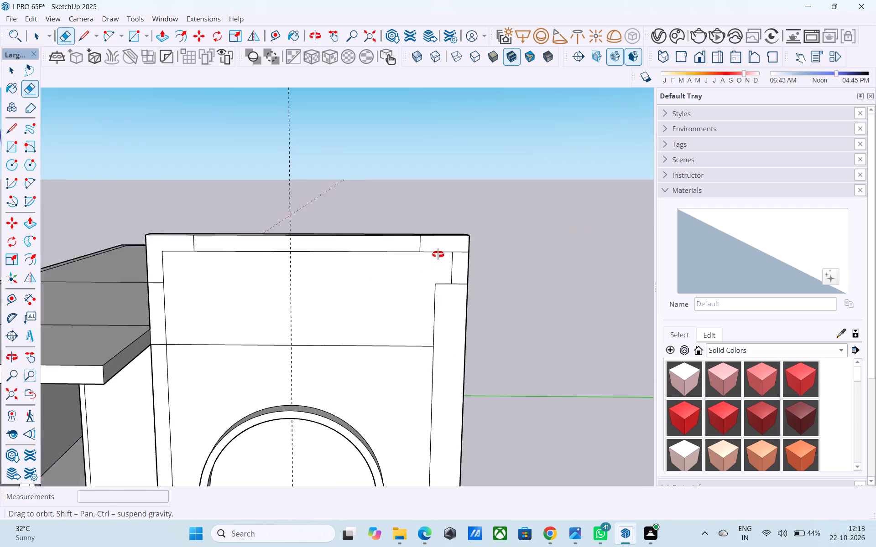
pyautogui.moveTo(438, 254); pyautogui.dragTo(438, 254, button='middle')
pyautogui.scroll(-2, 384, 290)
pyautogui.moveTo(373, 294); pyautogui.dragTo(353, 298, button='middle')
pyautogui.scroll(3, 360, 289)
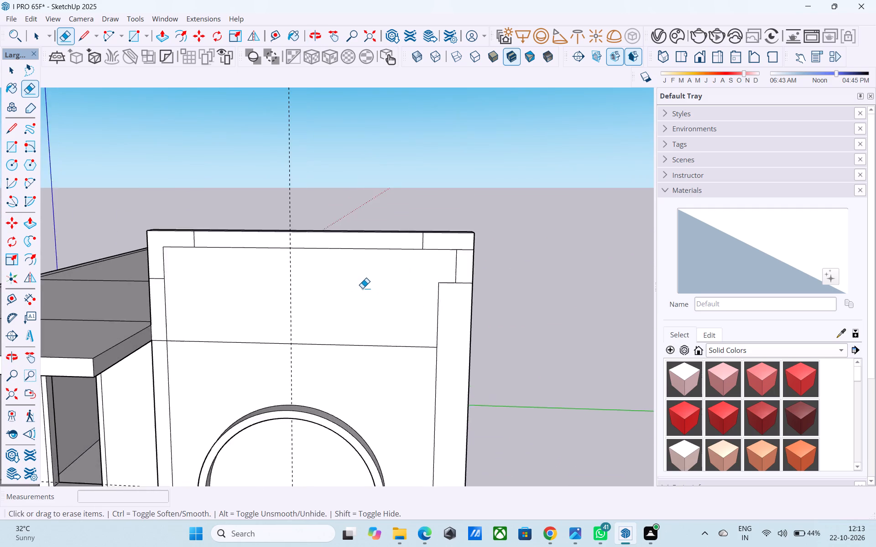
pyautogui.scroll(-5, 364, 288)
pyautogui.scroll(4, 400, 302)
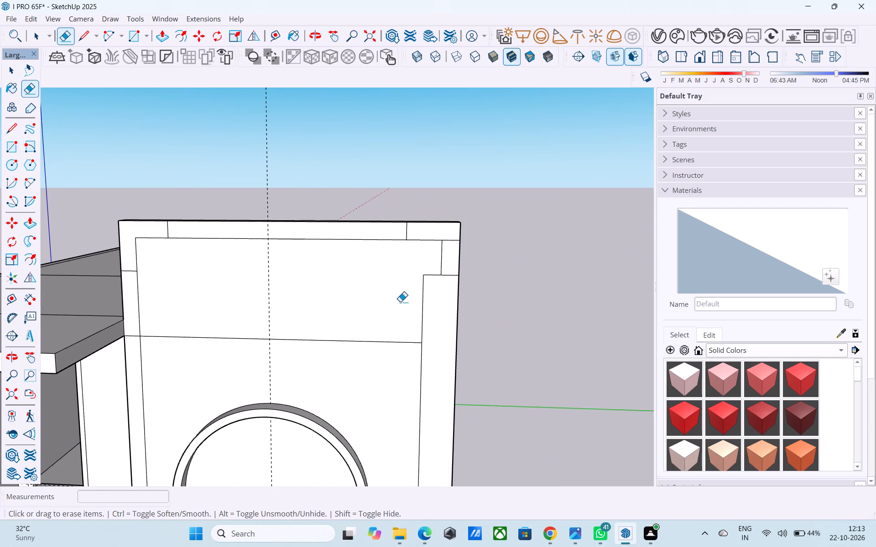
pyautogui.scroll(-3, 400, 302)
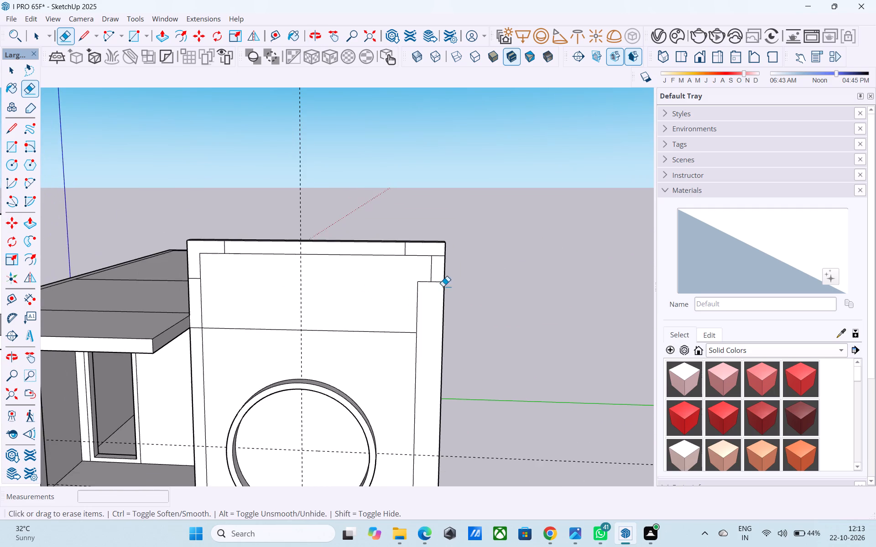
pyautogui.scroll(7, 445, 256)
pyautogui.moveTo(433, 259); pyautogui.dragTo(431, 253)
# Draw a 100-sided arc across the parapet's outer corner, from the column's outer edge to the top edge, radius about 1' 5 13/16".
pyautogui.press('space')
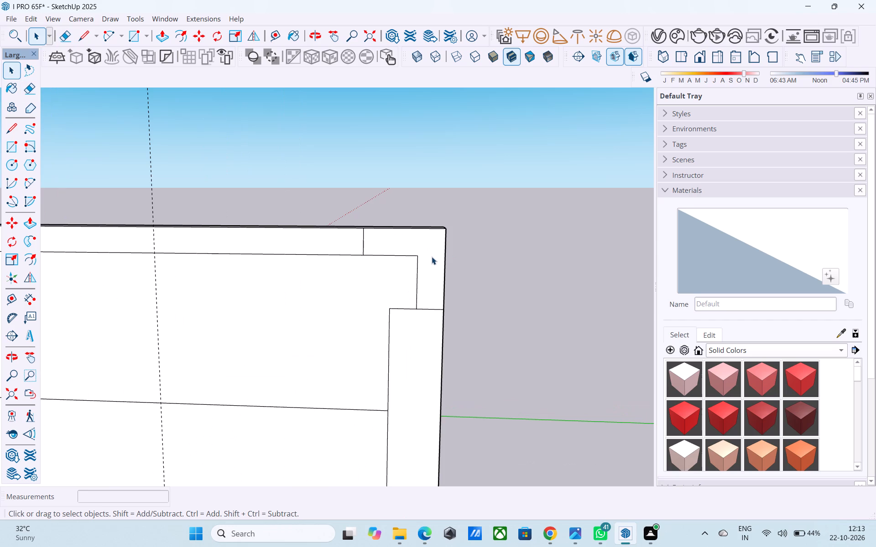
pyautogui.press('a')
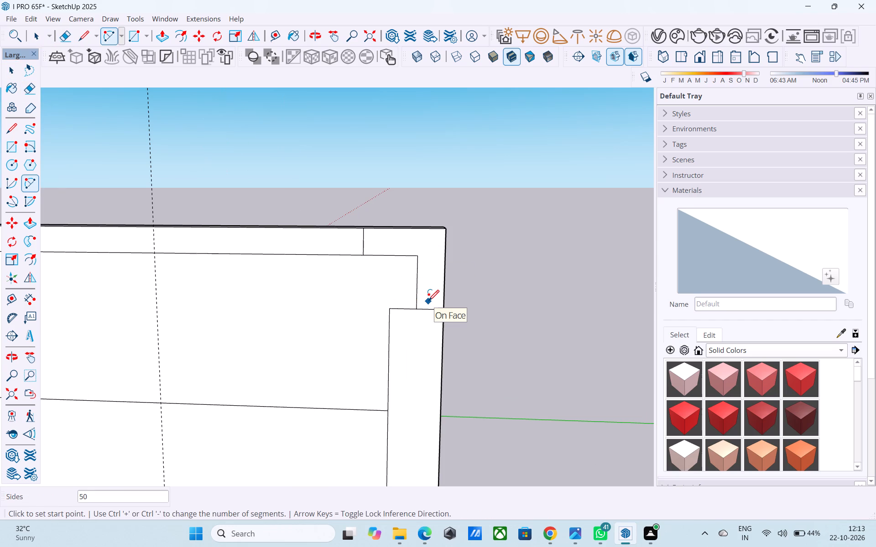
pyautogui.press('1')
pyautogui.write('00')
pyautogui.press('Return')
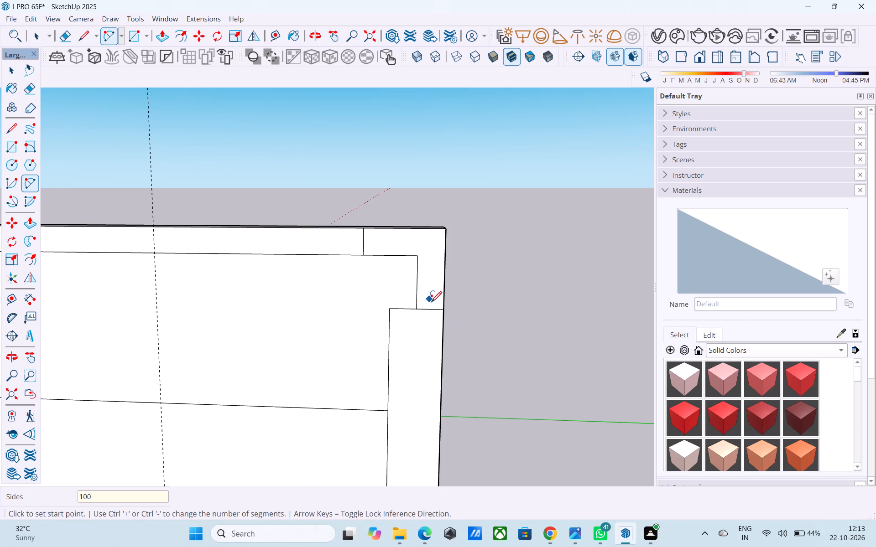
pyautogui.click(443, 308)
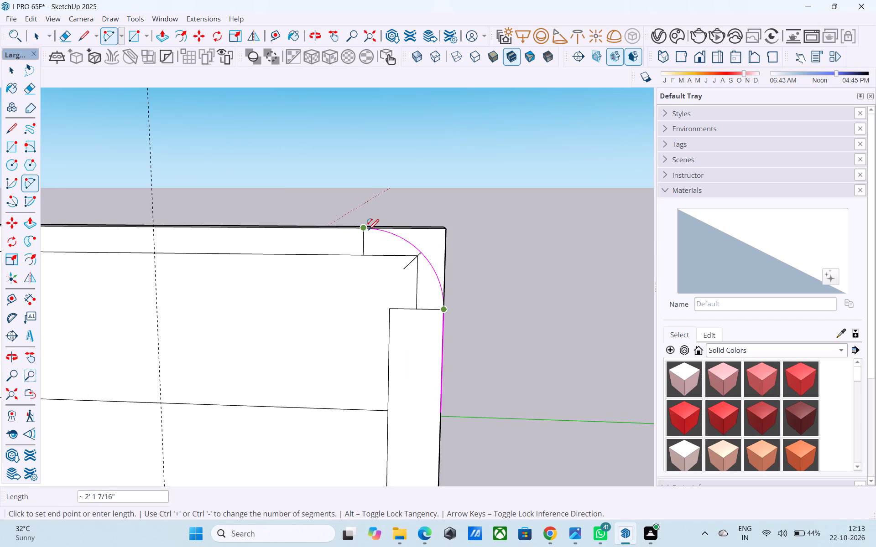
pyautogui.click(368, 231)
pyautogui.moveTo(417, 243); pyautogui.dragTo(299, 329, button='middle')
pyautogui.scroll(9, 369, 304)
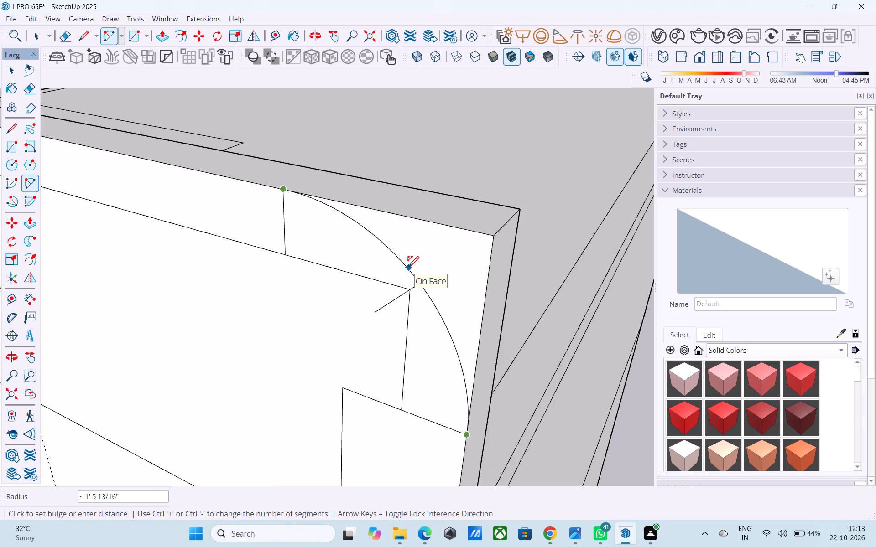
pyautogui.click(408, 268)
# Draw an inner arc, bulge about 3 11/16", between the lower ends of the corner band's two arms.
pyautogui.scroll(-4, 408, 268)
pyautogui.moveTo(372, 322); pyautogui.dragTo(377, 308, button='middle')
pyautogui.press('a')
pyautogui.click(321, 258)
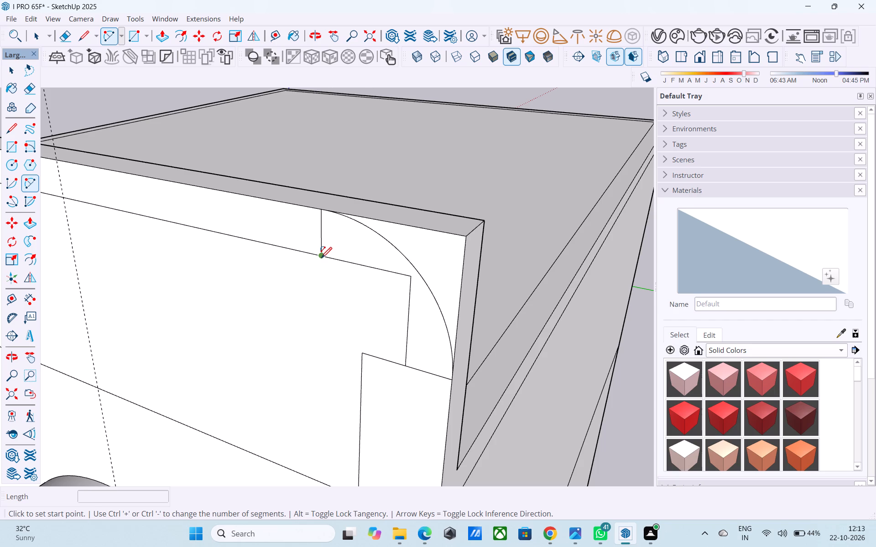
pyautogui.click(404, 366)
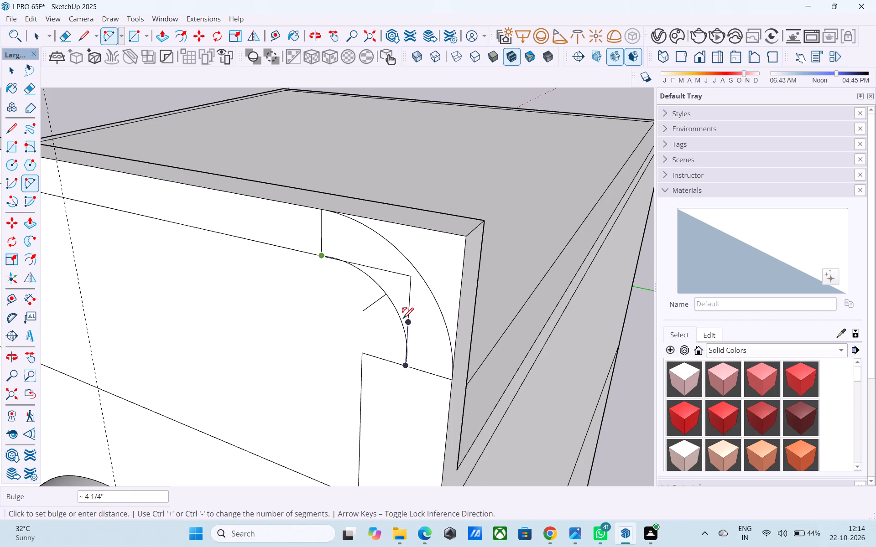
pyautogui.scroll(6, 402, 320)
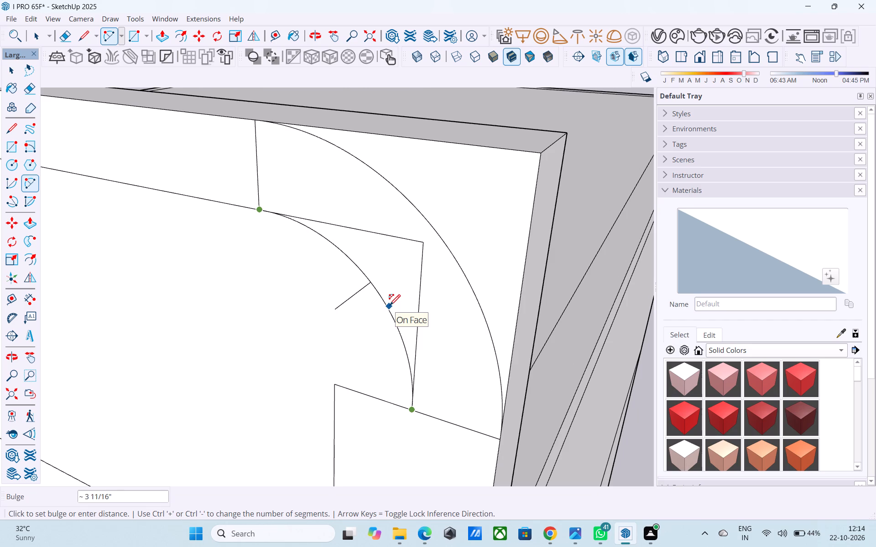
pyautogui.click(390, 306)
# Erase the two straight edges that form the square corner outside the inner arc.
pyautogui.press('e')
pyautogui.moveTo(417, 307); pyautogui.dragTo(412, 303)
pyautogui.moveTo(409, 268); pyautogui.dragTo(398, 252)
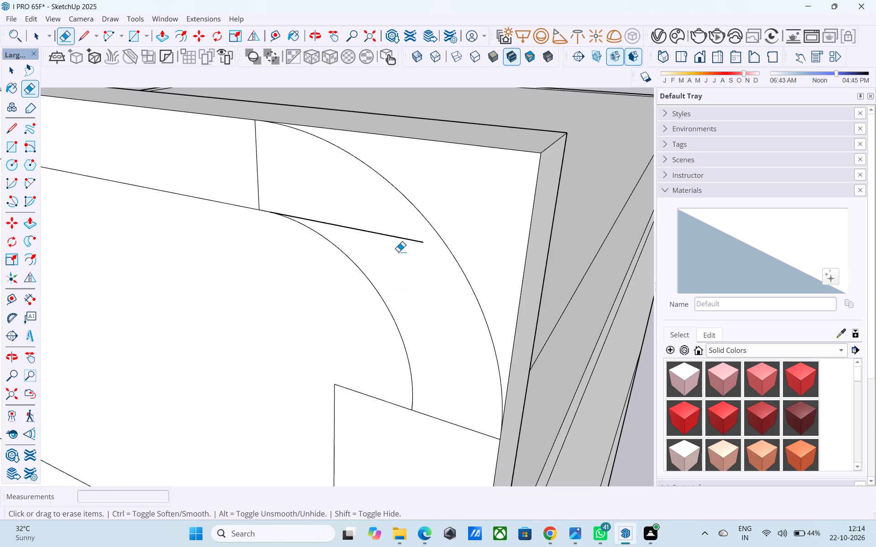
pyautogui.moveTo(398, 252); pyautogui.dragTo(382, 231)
# Examine the curved parapet corner against the rounded bottom corner and the rest of the front facade.
pyautogui.scroll(-6, 390, 250)
pyautogui.scroll(-13, 433, 271)
pyautogui.moveTo(434, 301); pyautogui.dragTo(475, 247, button='middle')
pyautogui.scroll(-5, 475, 248)
pyautogui.scroll(-1, 426, 303)
pyautogui.moveTo(425, 303); pyautogui.dragTo(442, 243, button='middle')
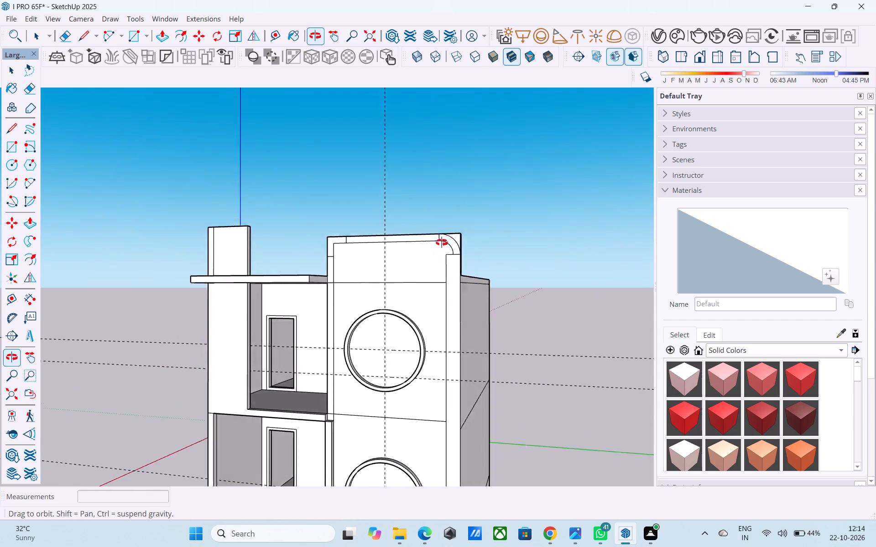
pyautogui.moveTo(442, 243); pyautogui.dragTo(472, 255, button='middle')
pyautogui.scroll(3, 472, 255)
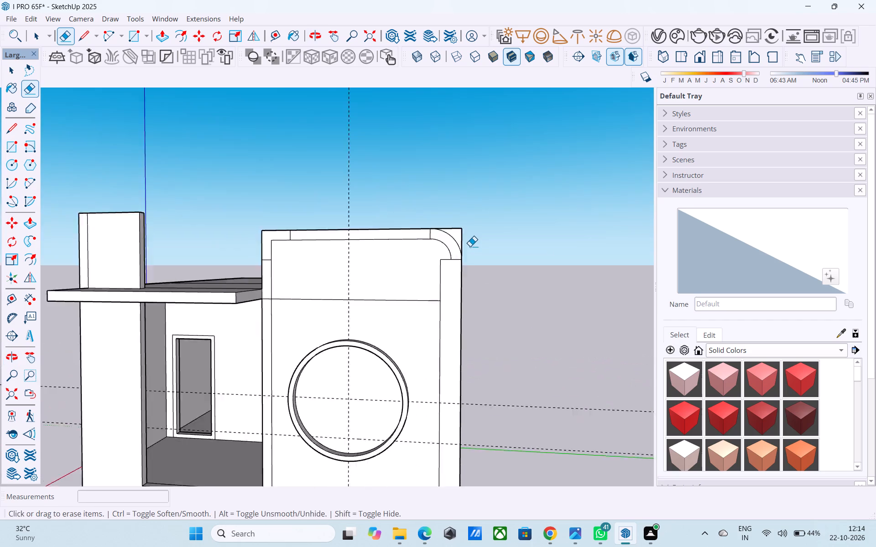
pyautogui.scroll(5, 470, 246)
pyautogui.scroll(-14, 466, 242)
pyautogui.scroll(3, 447, 243)
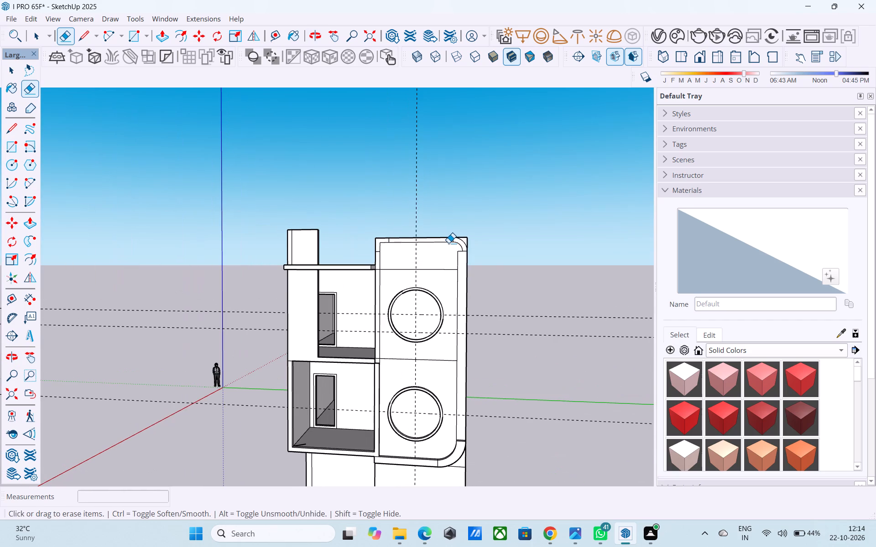
pyautogui.moveTo(448, 243); pyautogui.dragTo(448, 243, button='middle')
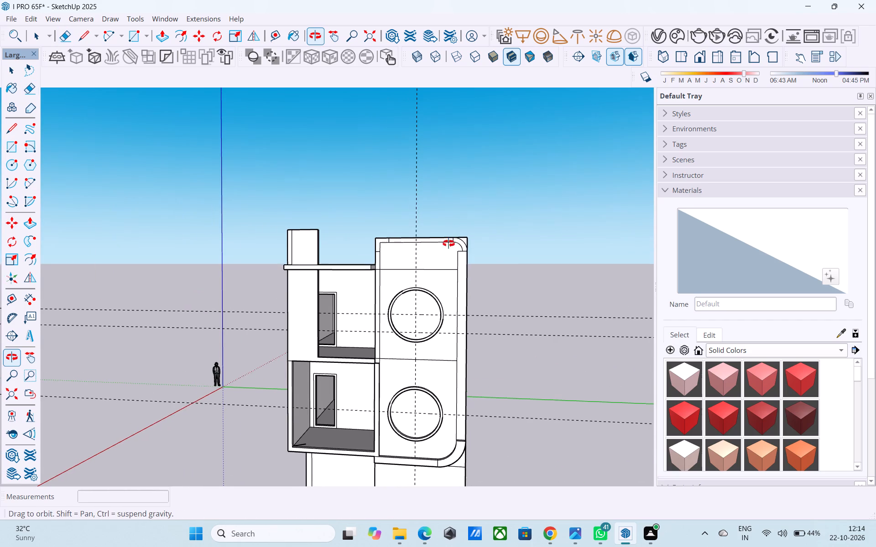
pyautogui.moveTo(448, 243); pyautogui.dragTo(448, 255, button='middle')
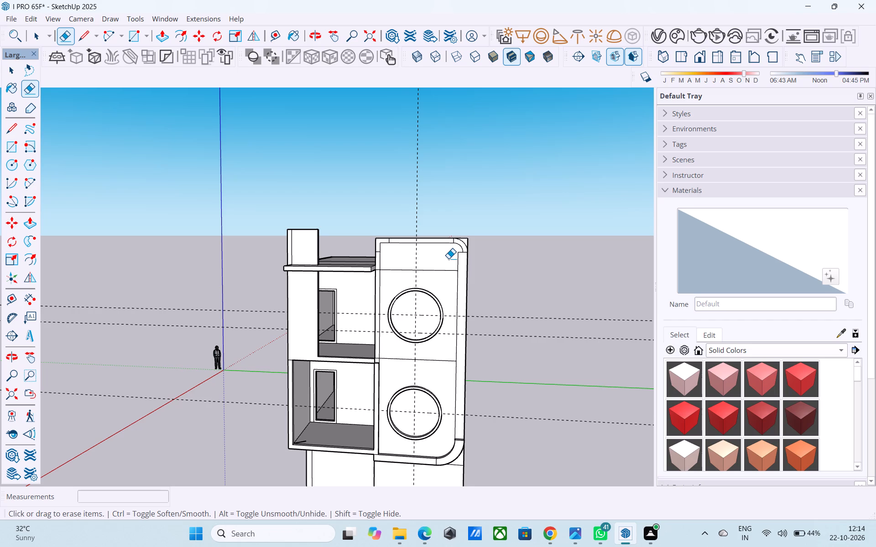
pyautogui.scroll(6, 454, 258)
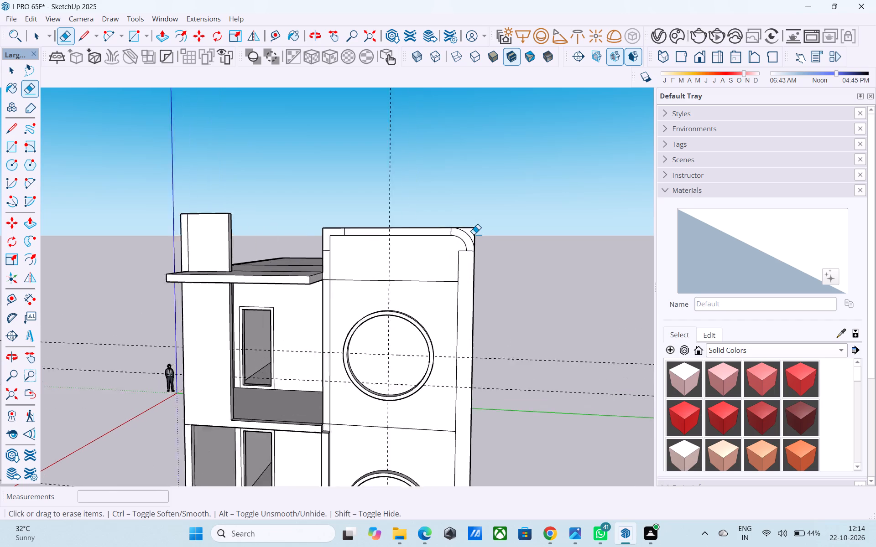
pyautogui.scroll(5, 474, 234)
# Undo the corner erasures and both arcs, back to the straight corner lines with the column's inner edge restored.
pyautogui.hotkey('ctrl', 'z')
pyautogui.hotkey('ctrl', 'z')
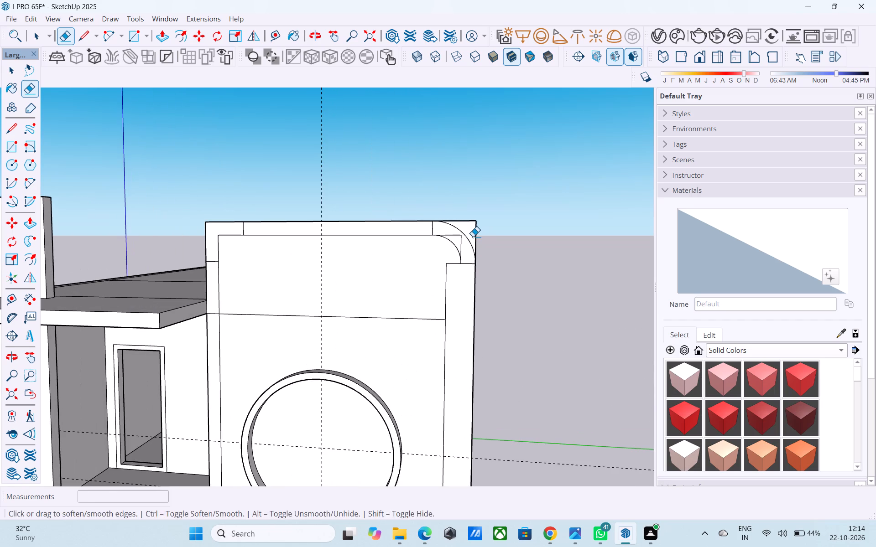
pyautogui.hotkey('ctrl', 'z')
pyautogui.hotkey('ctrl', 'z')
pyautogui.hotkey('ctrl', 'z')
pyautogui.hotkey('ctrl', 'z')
# Erase the outer corner's vertical tick, inner vertical line, cross line and lowered-edge extension to leave a plain square frame.
pyautogui.scroll(4, 437, 231)
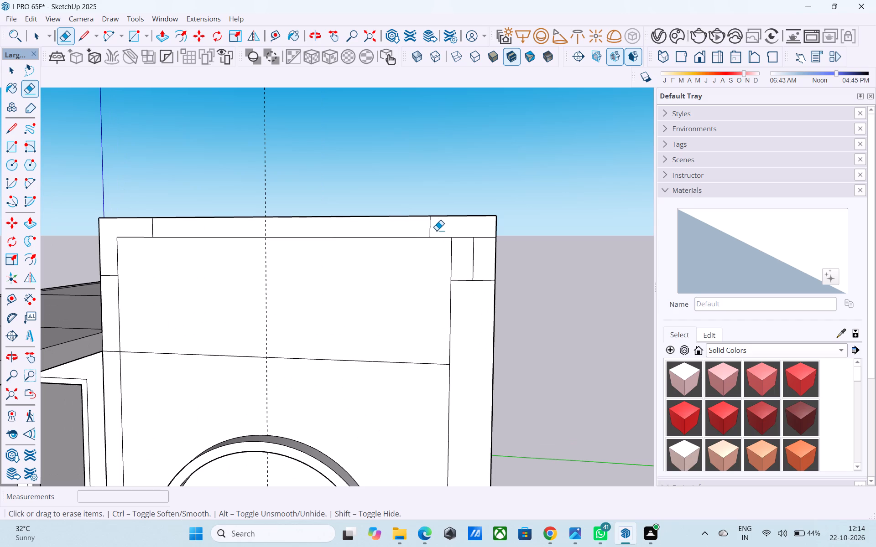
pyautogui.moveTo(436, 230); pyautogui.dragTo(423, 228)
pyautogui.click(471, 253)
pyautogui.moveTo(472, 263); pyautogui.dragTo(474, 290)
pyautogui.moveTo(486, 236); pyautogui.dragTo(486, 243)
pyautogui.scroll(-12, 478, 254)
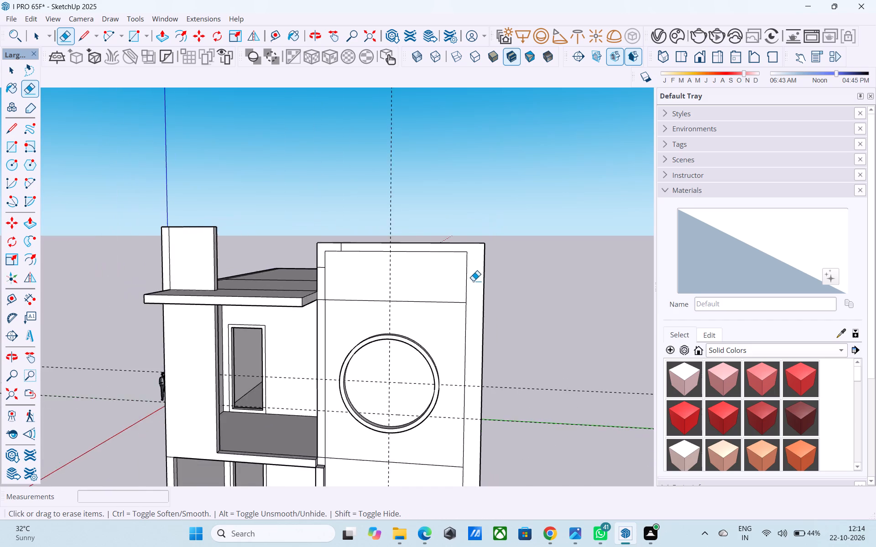
# Draw a 1.5' line along the parapet's top edge from the outer corner, with a short vertical line down to the inner frame edge.
pyautogui.scroll(-2, 473, 281)
pyautogui.moveTo(468, 290); pyautogui.dragTo(473, 269, button='middle')
pyautogui.scroll(5, 473, 259)
pyautogui.press('space')
pyautogui.scroll(1, 474, 254)
pyautogui.moveTo(474, 254); pyautogui.dragTo(470, 278, button='middle')
pyautogui.scroll(3, 470, 278)
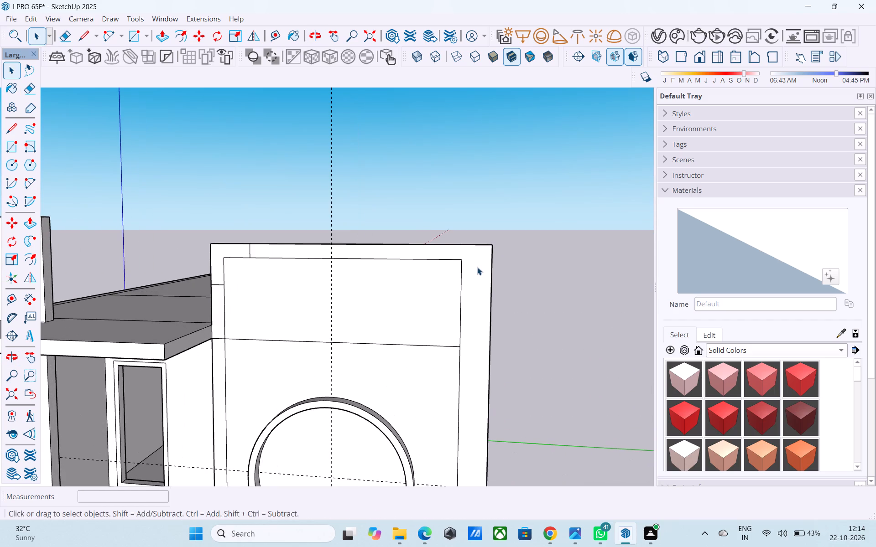
pyautogui.press('l')
pyautogui.click(490, 248)
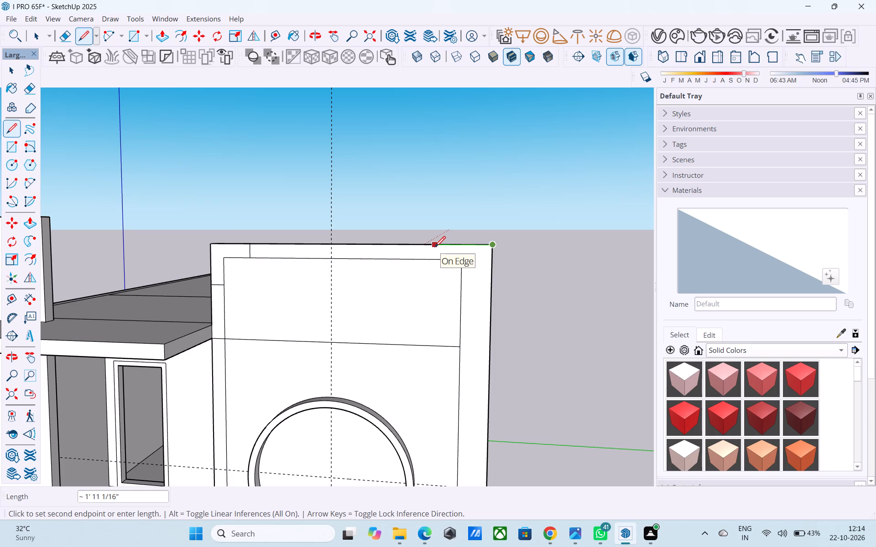
pyautogui.write("1.5'")
pyautogui.press('Return')
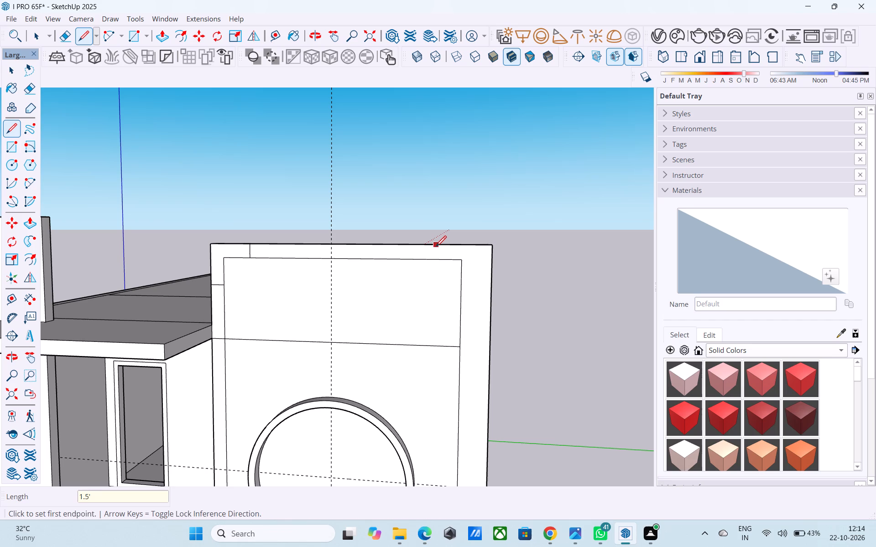
pyautogui.click(444, 244)
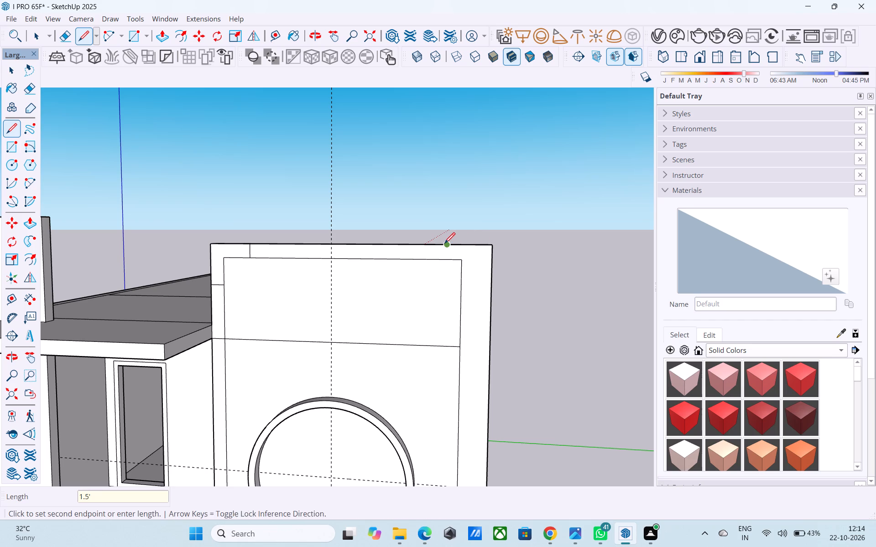
pyautogui.click(447, 261)
# Draw a 1' 6" line down the outer edge from the top corner and a horizontal line across the frame at that height.
pyautogui.click(490, 250)
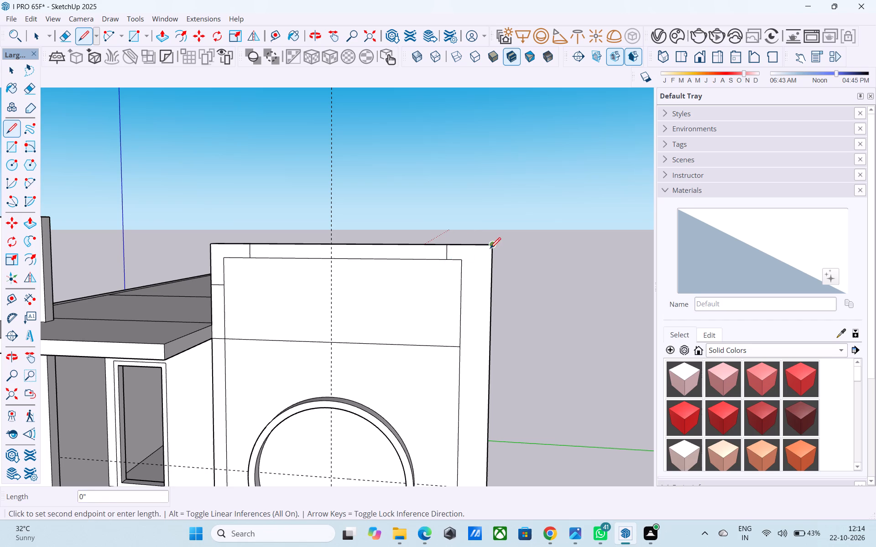
pyautogui.click(490, 287)
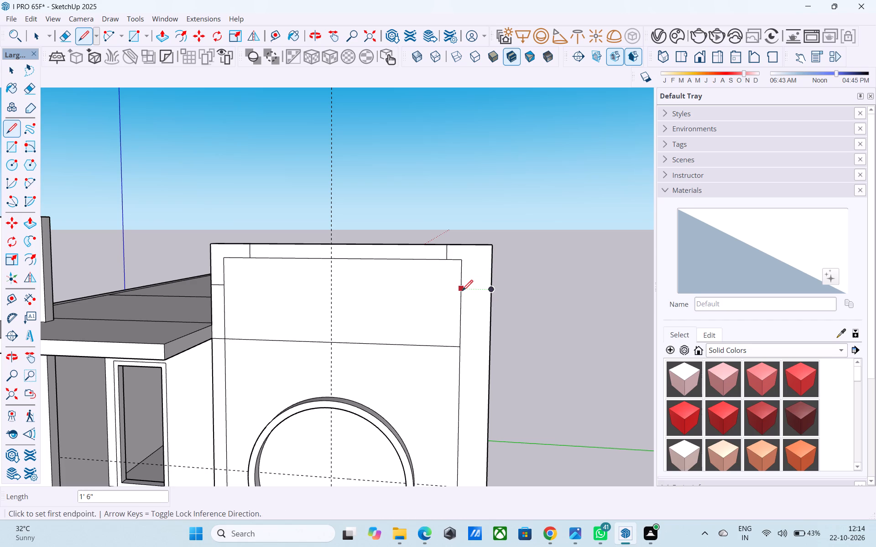
pyautogui.click(459, 292)
pyautogui.click(488, 291)
pyautogui.press('space')
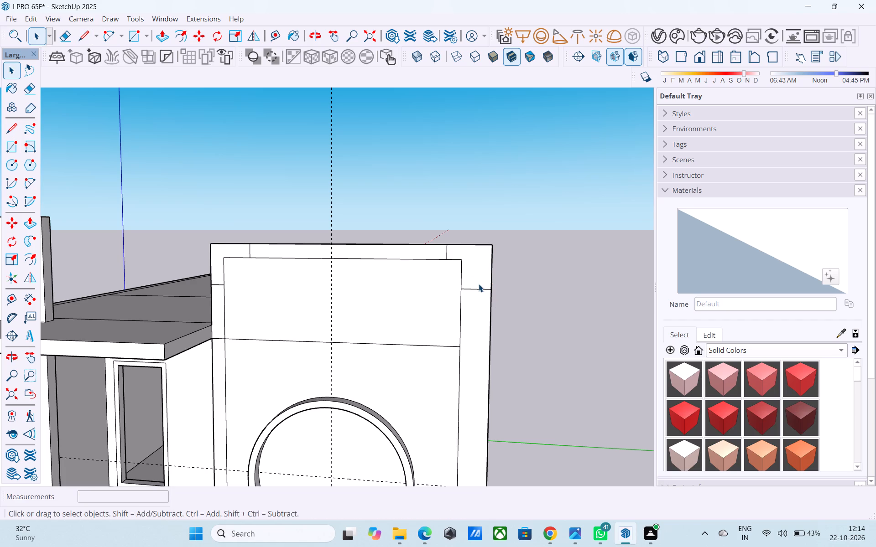
# Draw a 50-sided arc, bulge about 5 5/8", across the outer corner between the top-edge and outer-edge 1' 6" points.
pyautogui.press('a')
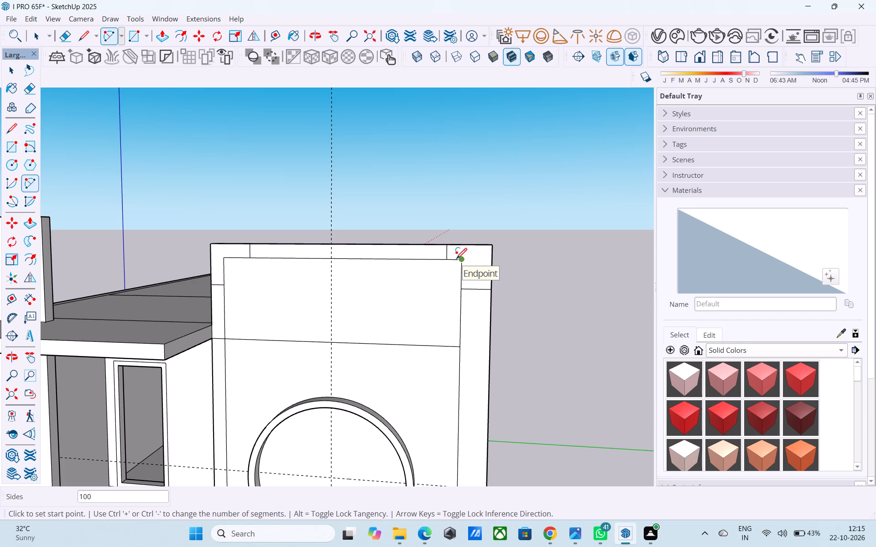
pyautogui.write('50')
pyautogui.press('Return')
pyautogui.click(448, 246)
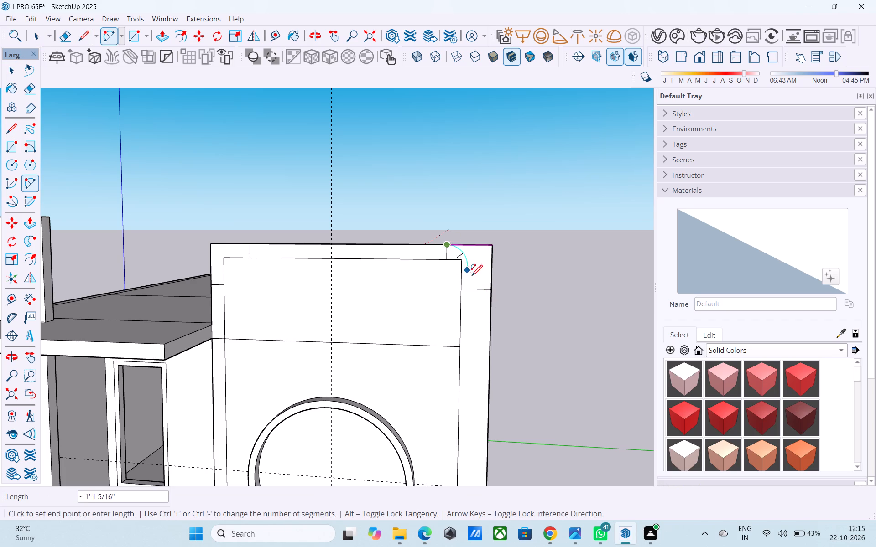
pyautogui.click(490, 289)
pyautogui.scroll(16, 484, 268)
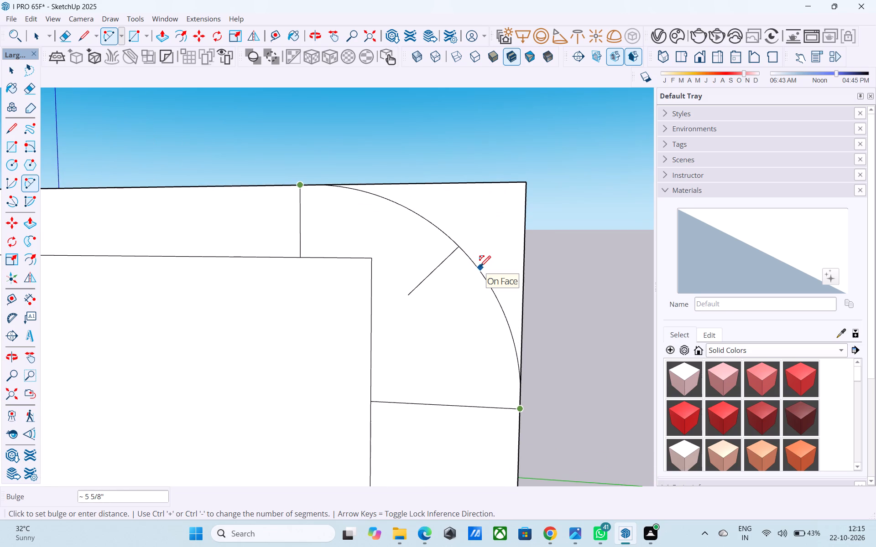
pyautogui.click(480, 268)
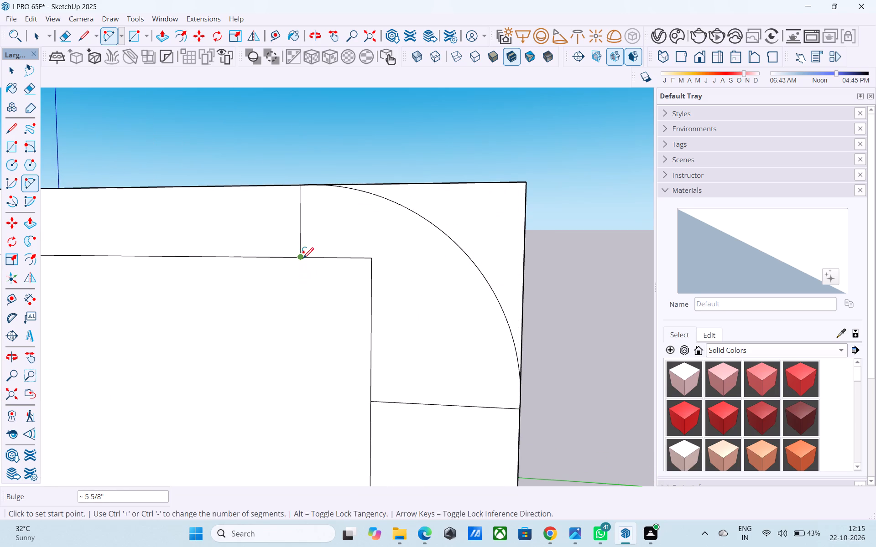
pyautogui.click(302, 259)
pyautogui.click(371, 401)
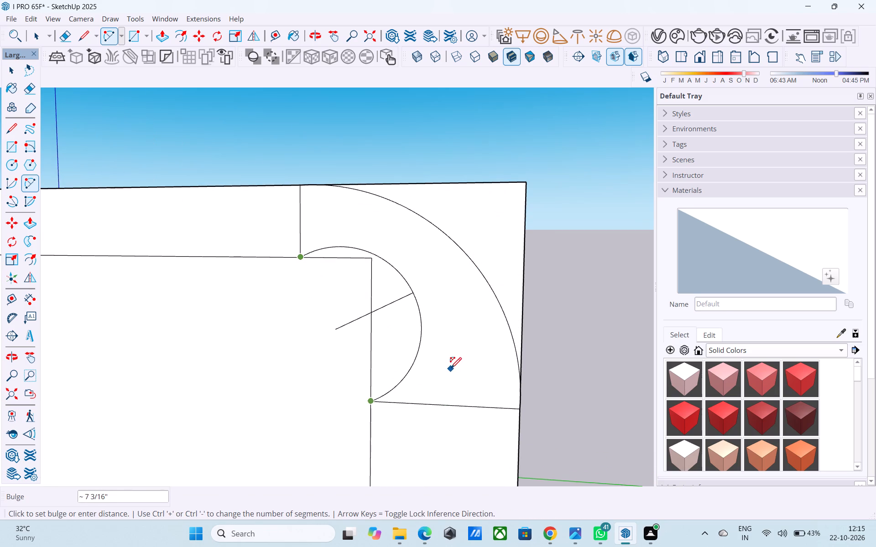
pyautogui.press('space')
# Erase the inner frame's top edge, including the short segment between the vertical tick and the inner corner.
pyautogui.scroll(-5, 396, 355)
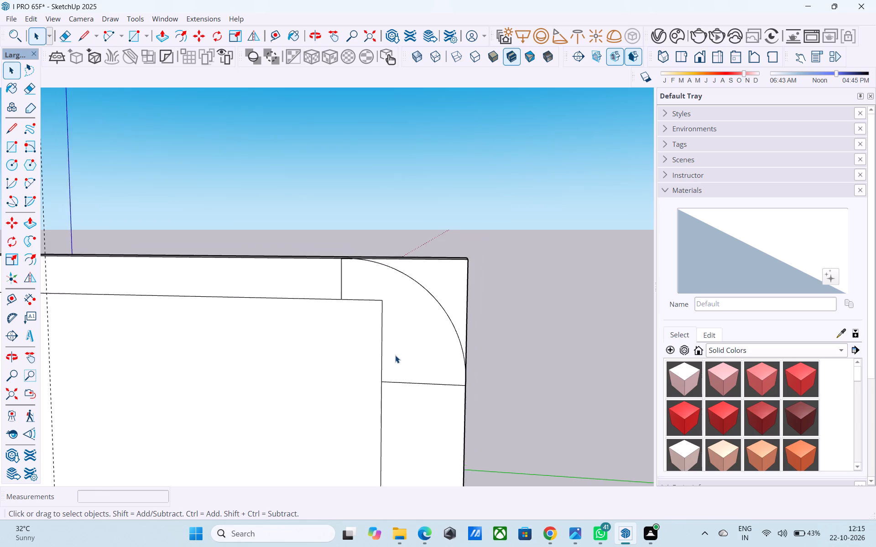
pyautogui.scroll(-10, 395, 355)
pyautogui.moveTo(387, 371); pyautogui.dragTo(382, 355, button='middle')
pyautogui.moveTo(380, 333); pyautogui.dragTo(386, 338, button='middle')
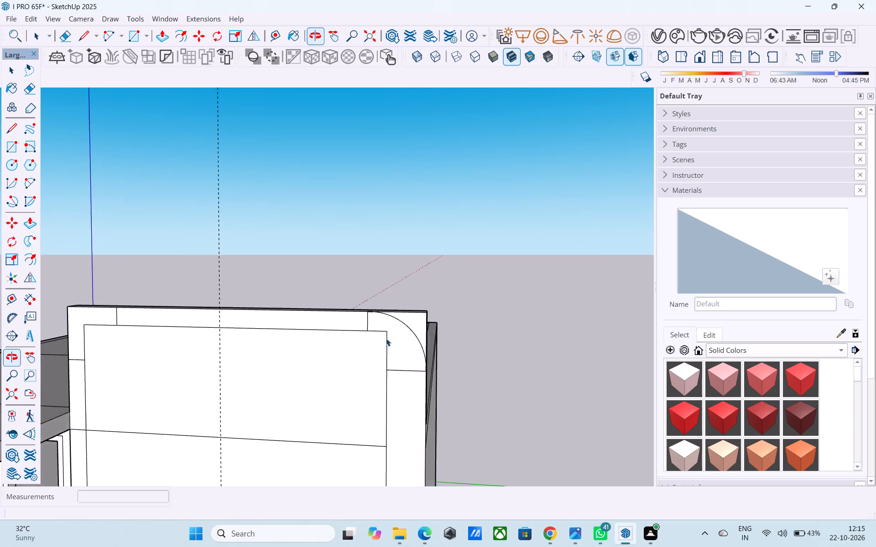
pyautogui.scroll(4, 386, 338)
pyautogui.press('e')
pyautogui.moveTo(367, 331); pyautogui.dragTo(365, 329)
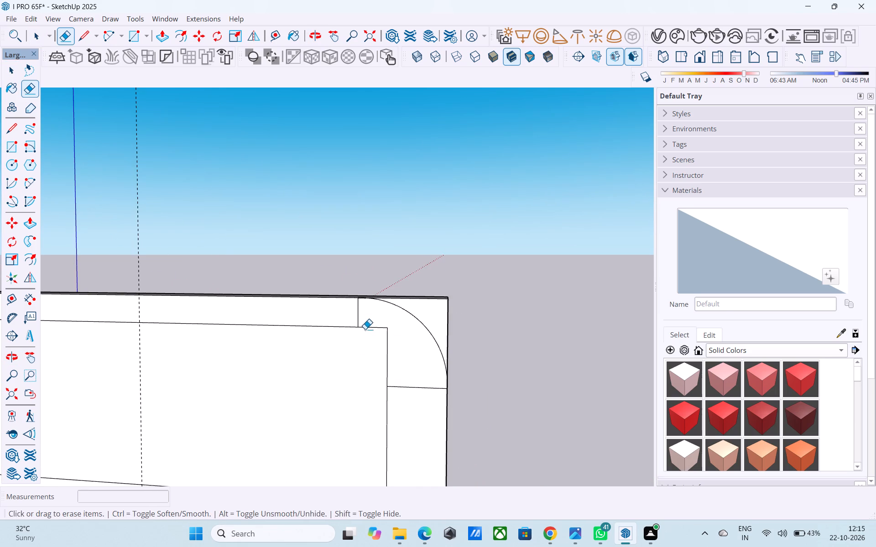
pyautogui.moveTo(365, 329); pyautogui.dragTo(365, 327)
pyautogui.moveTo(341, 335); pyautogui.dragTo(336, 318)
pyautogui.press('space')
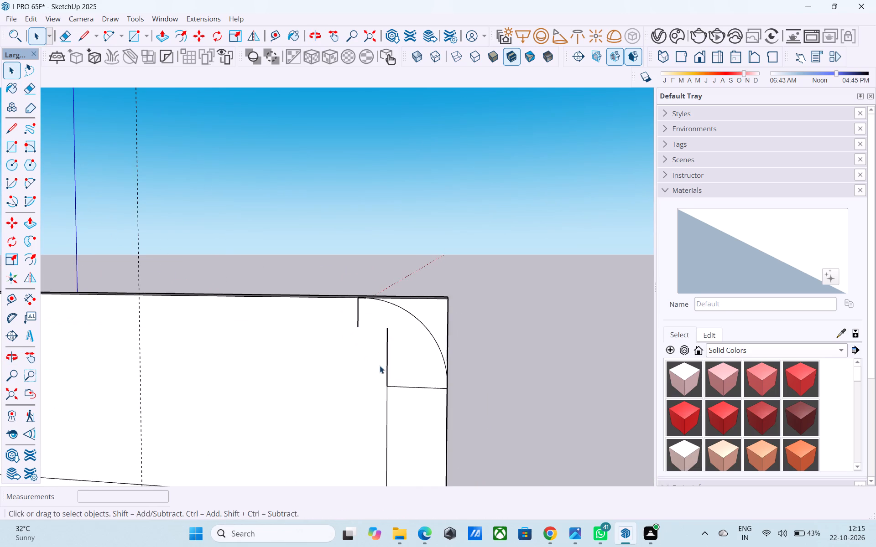
# Measure the frame's width along the horizontal cross line at the outer corner.
pyautogui.press('l')
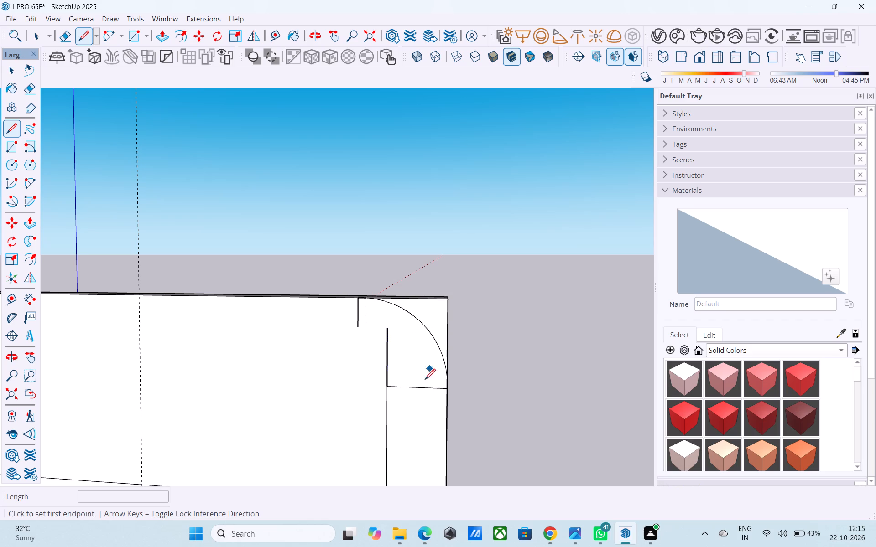
pyautogui.click(389, 391)
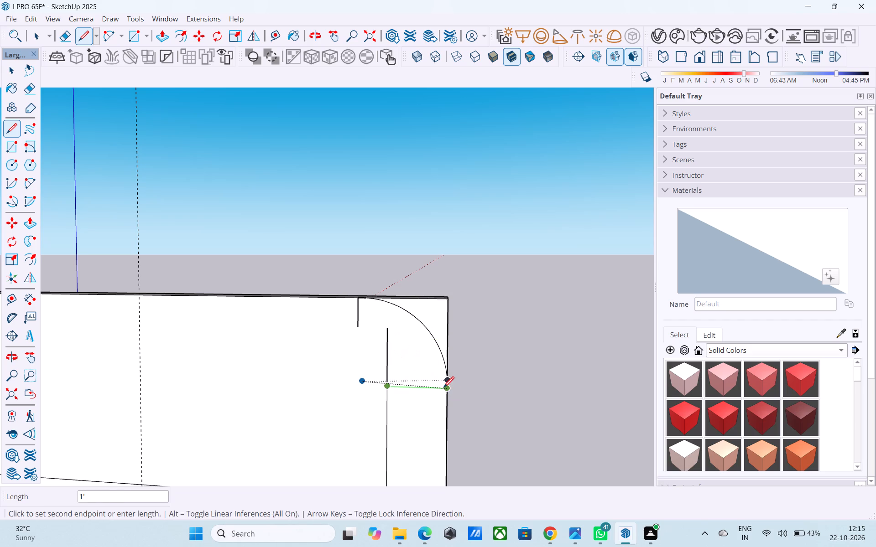
pyautogui.scroll(2, 446, 390)
pyautogui.press('space')
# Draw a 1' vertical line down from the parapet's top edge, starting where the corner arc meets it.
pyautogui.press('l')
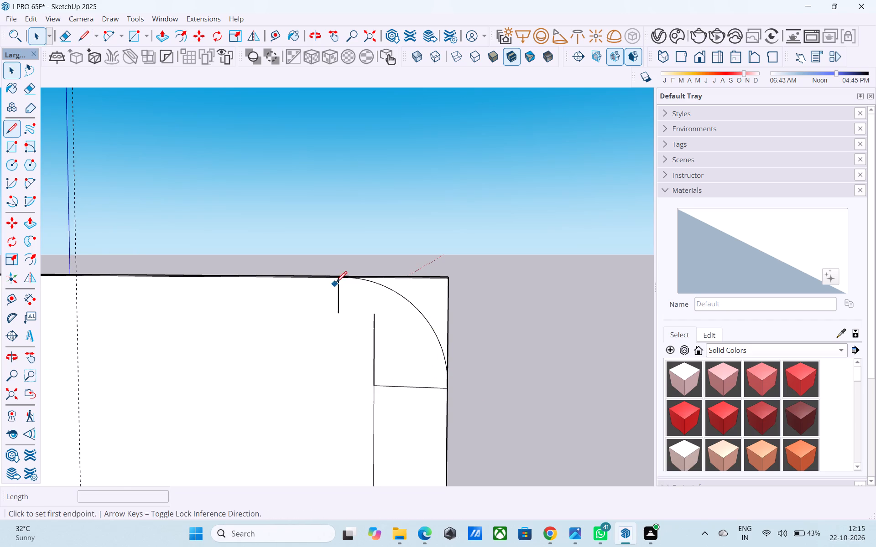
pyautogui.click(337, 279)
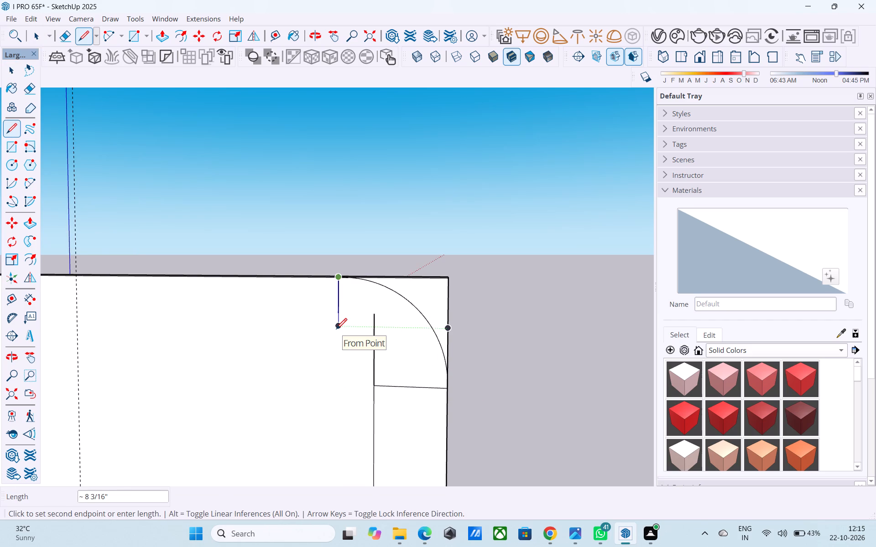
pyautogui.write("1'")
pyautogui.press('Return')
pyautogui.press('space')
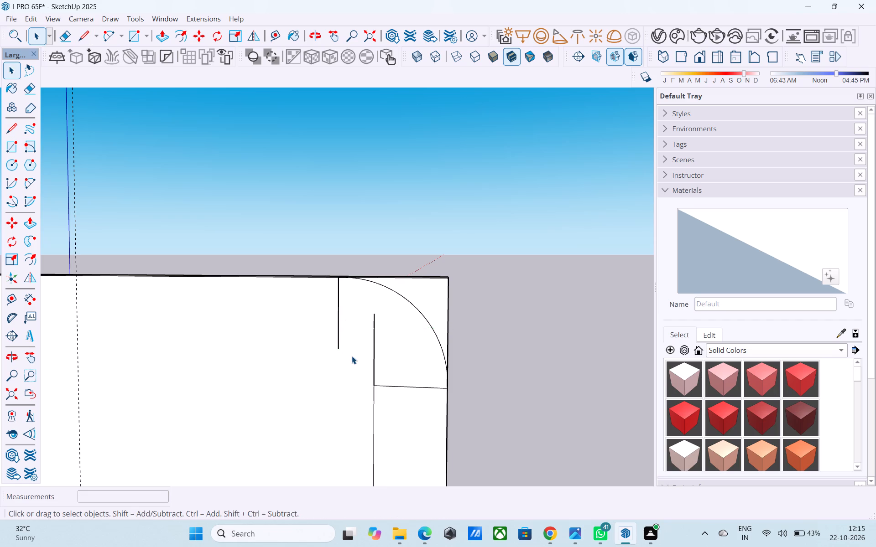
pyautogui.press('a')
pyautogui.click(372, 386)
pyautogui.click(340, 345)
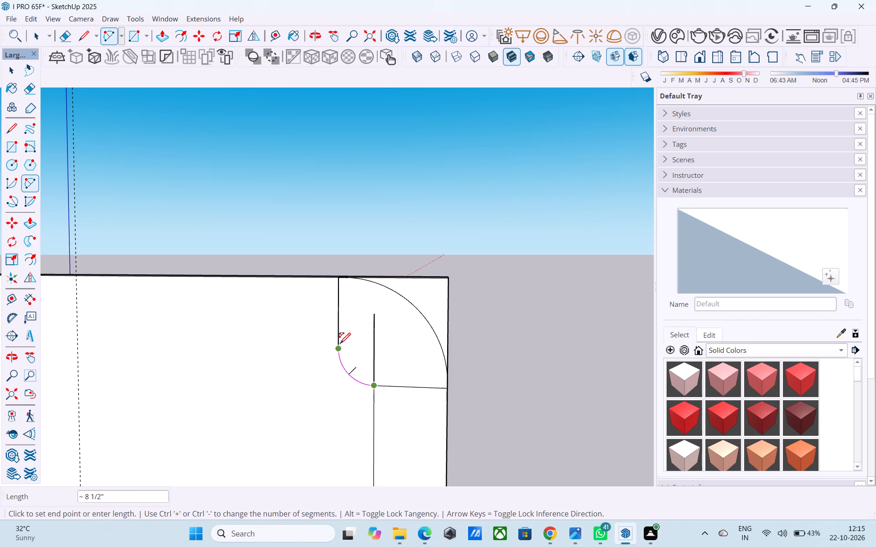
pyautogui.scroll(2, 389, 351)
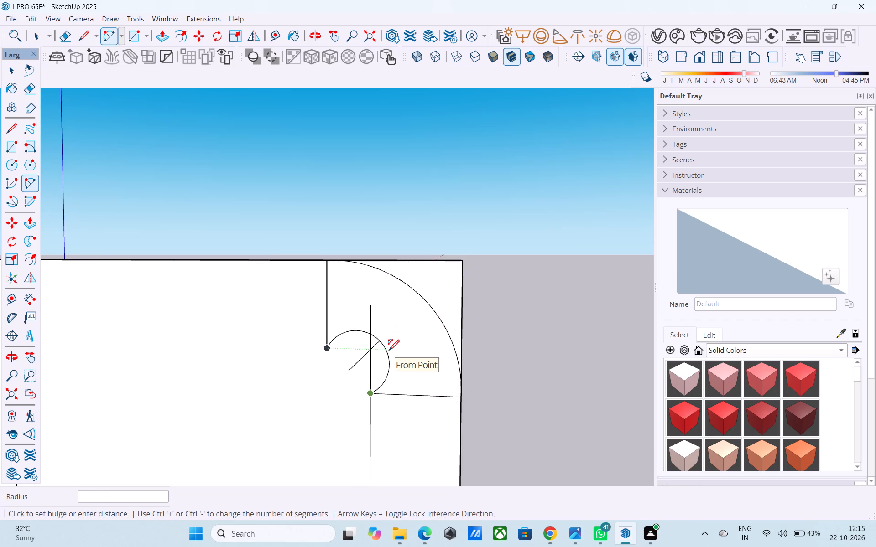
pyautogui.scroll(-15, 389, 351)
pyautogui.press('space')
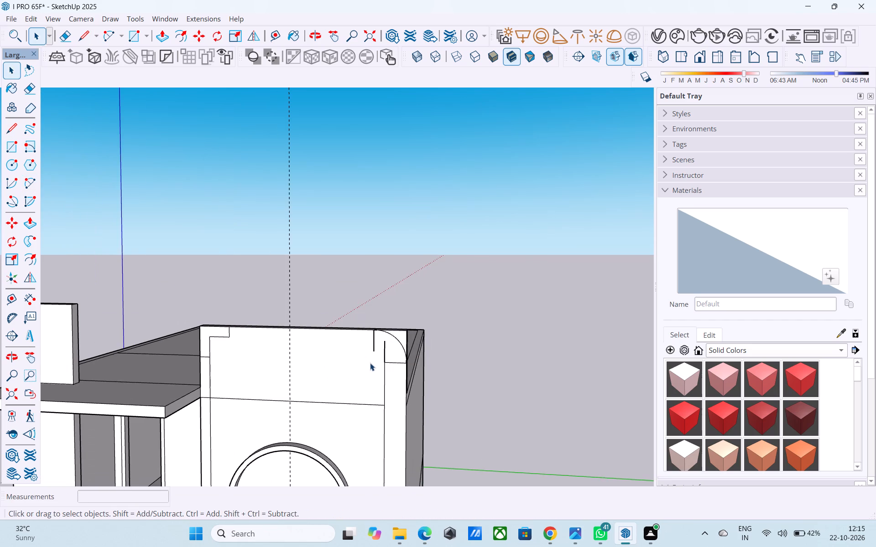
# Undo the 1' vertical line, the inner top edge erasures, the outer corner arc and the cross line.
pyautogui.hotkey('ctrl', 'z')
pyautogui.hotkey('ctrl', 'z')
pyautogui.hotkey('ctrl', 'z')
pyautogui.hotkey('ctrl', 'z')
pyautogui.hotkey('ctrl', 'z')
# Examine the front facade's frame, comparing the parapet top with the lower rounded corner.
pyautogui.scroll(-4, 369, 363)
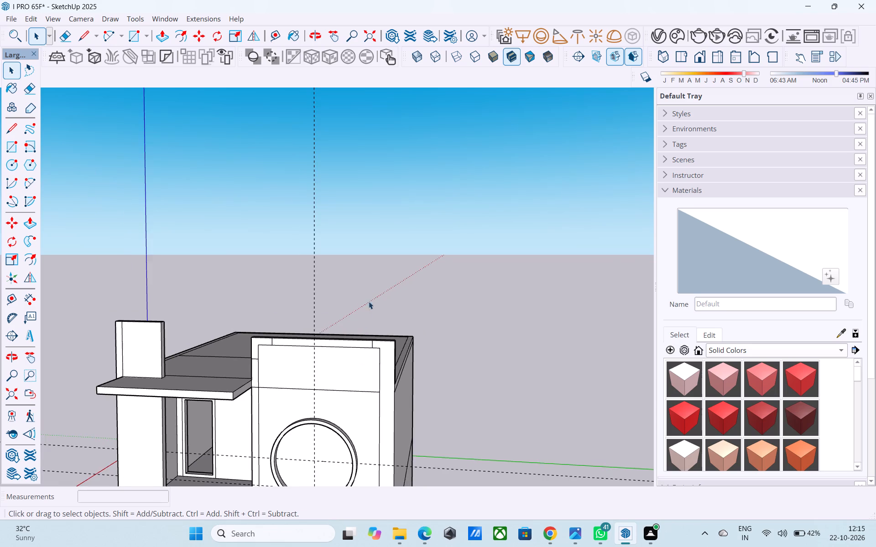
pyautogui.moveTo(374, 280); pyautogui.dragTo(381, 261, button='middle')
pyautogui.scroll(-5, 381, 259)
pyautogui.moveTo(365, 331); pyautogui.dragTo(378, 327, button='middle')
pyautogui.scroll(6, 377, 326)
pyautogui.scroll(-6, 381, 302)
pyautogui.moveTo(349, 421); pyautogui.dragTo(369, 410, button='middle')
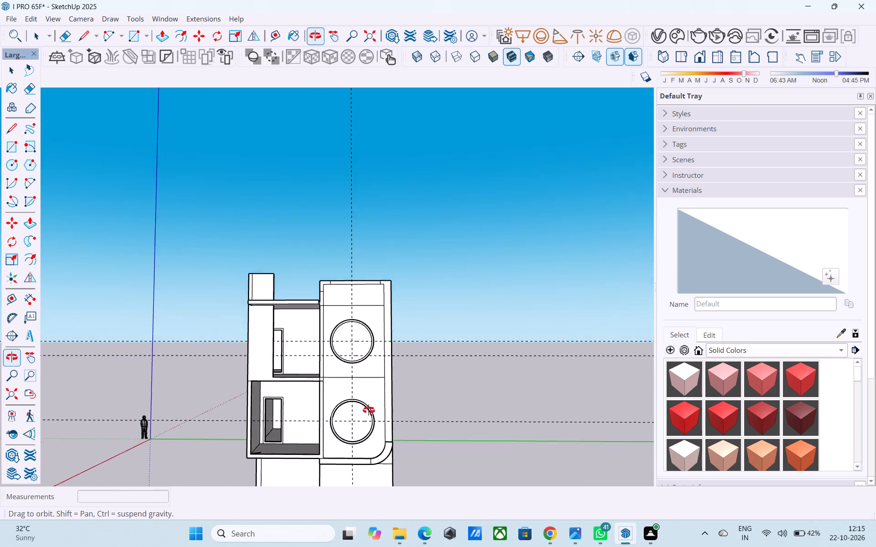
pyautogui.moveTo(369, 410); pyautogui.dragTo(383, 464, button='middle')
pyautogui.scroll(4, 383, 465)
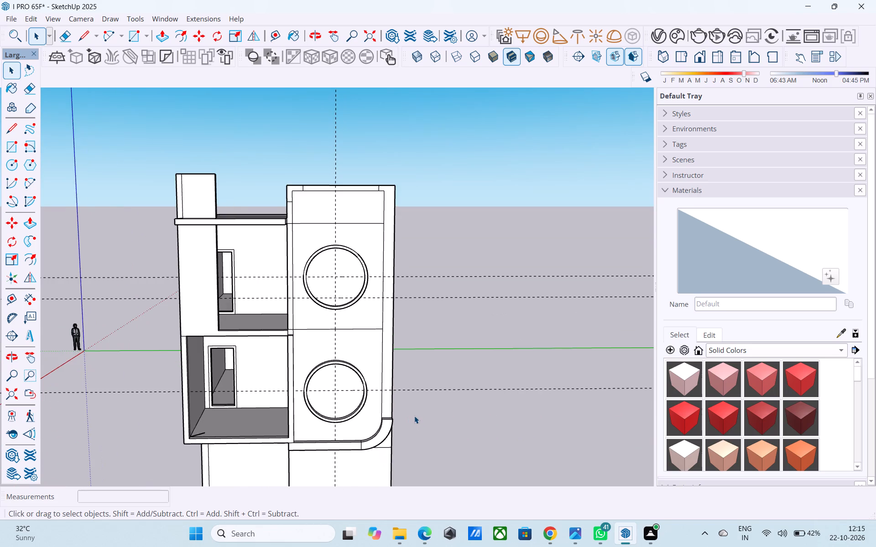
pyautogui.scroll(-2, 414, 416)
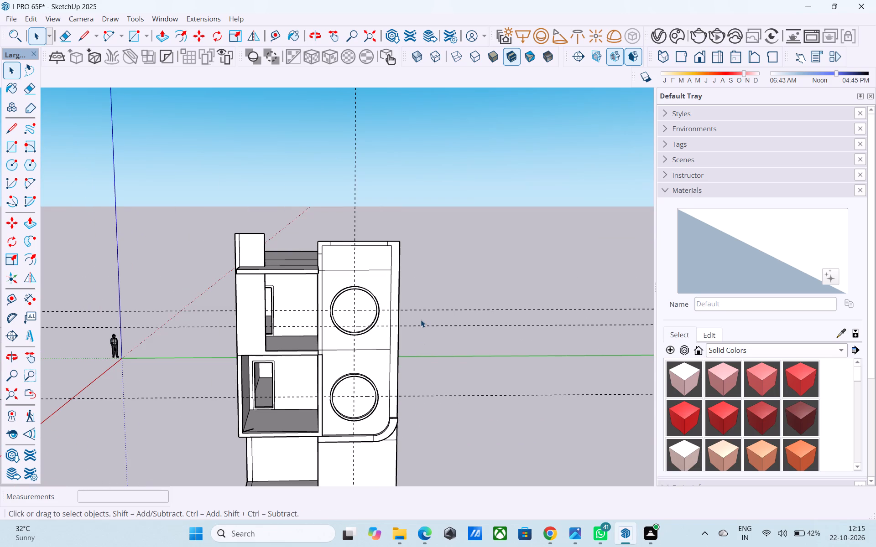
pyautogui.scroll(2, 393, 316)
pyautogui.scroll(-3, 393, 316)
pyautogui.middleClick(389, 450)
pyautogui.scroll(3, 363, 225)
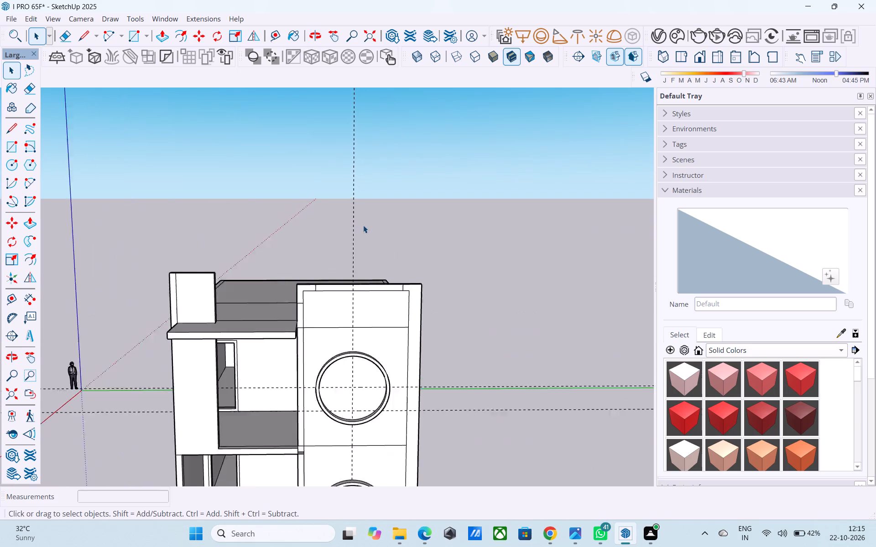
# Erase the vertical tick near the outer corner and the inner frame's top edge up to the opposite tick.
pyautogui.scroll(2, 363, 225)
pyautogui.moveTo(386, 295); pyautogui.dragTo(372, 278, button='middle')
pyautogui.scroll(5, 372, 278)
pyautogui.scroll(-8, 390, 294)
pyautogui.press('e')
pyautogui.scroll(5, 413, 320)
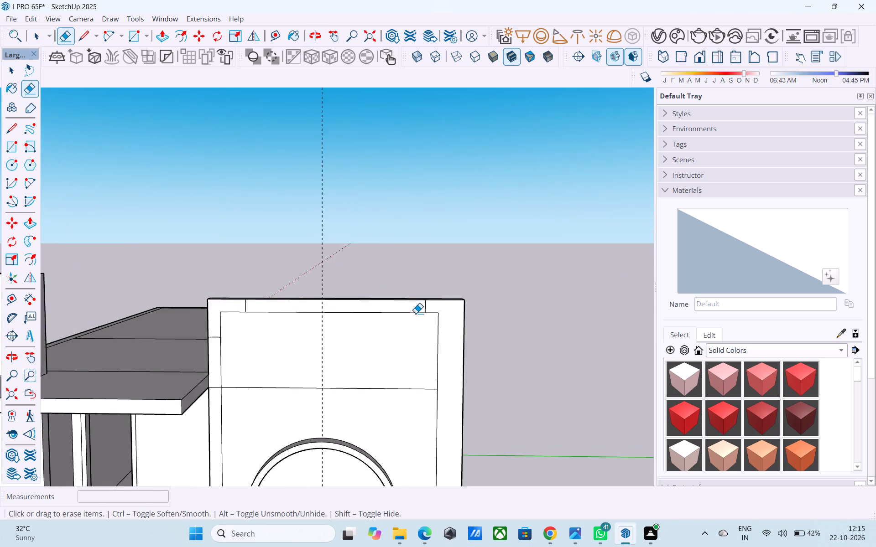
pyautogui.moveTo(434, 311); pyautogui.dragTo(423, 309)
pyautogui.moveTo(423, 309); pyautogui.dragTo(421, 313)
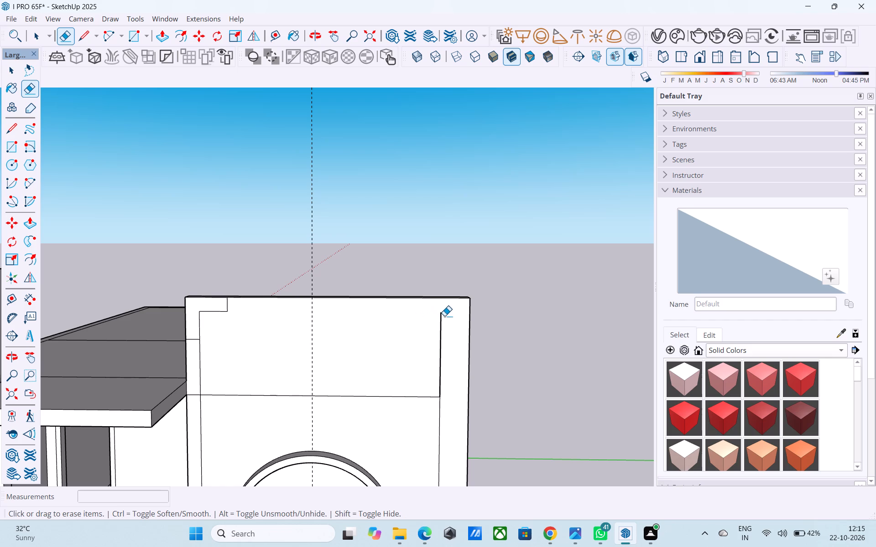
pyautogui.moveTo(420, 313); pyautogui.dragTo(283, 372, button='middle')
pyautogui.press('space')
# Copy the front face's top edge 1' straight down from the outer corner.
pyautogui.scroll(4, 406, 338)
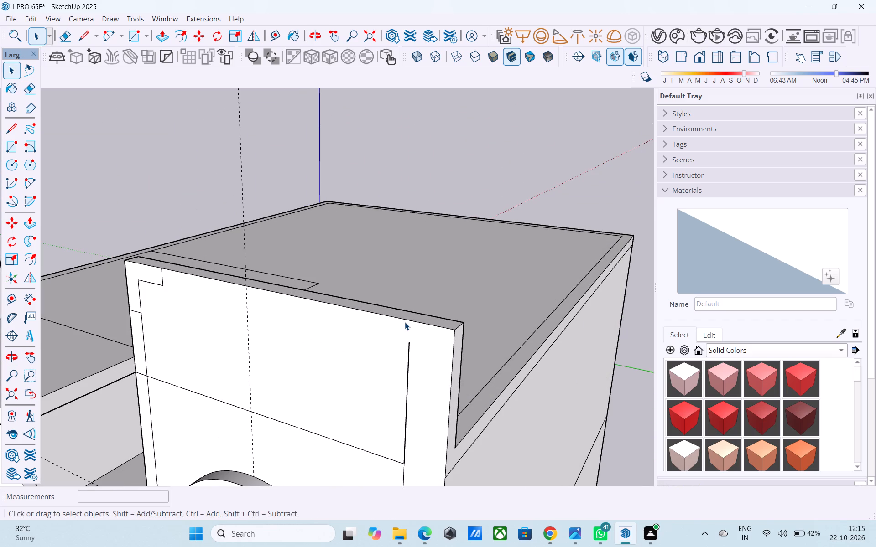
pyautogui.click(405, 322)
pyautogui.click(405, 320)
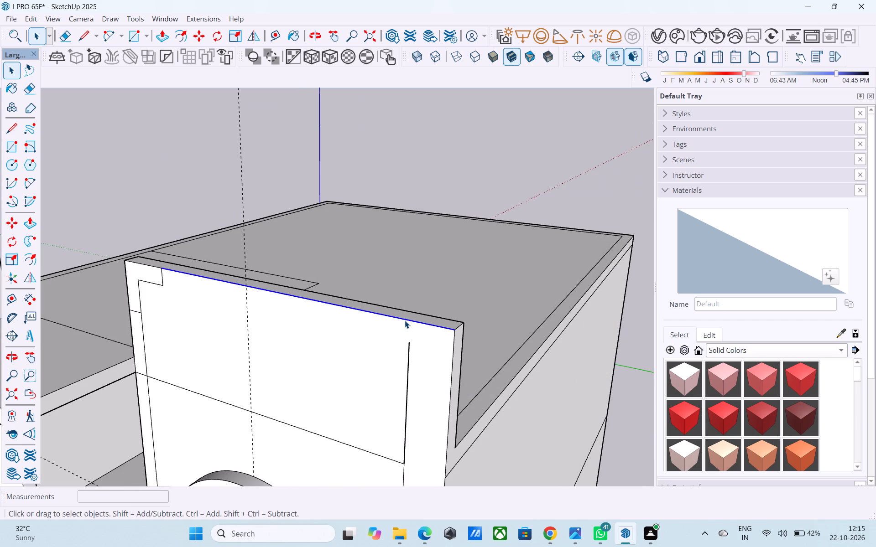
pyautogui.press('m')
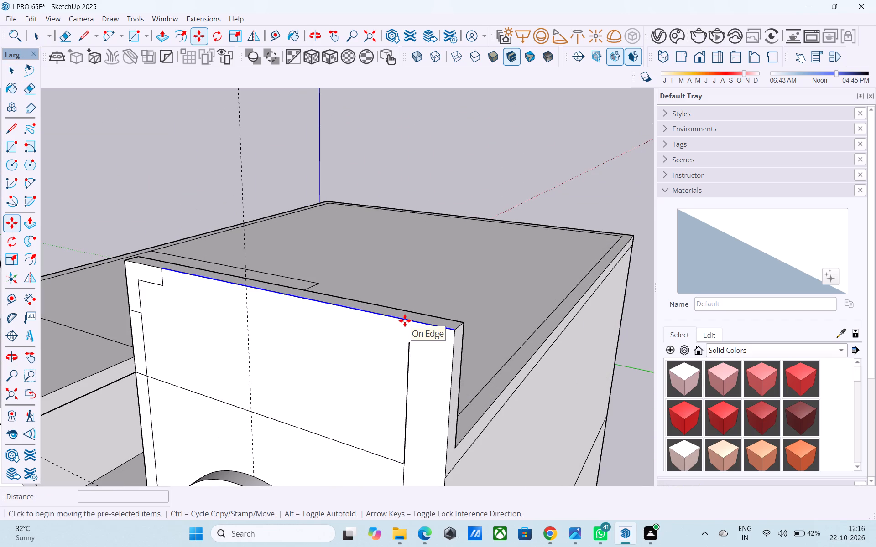
pyautogui.click(452, 327)
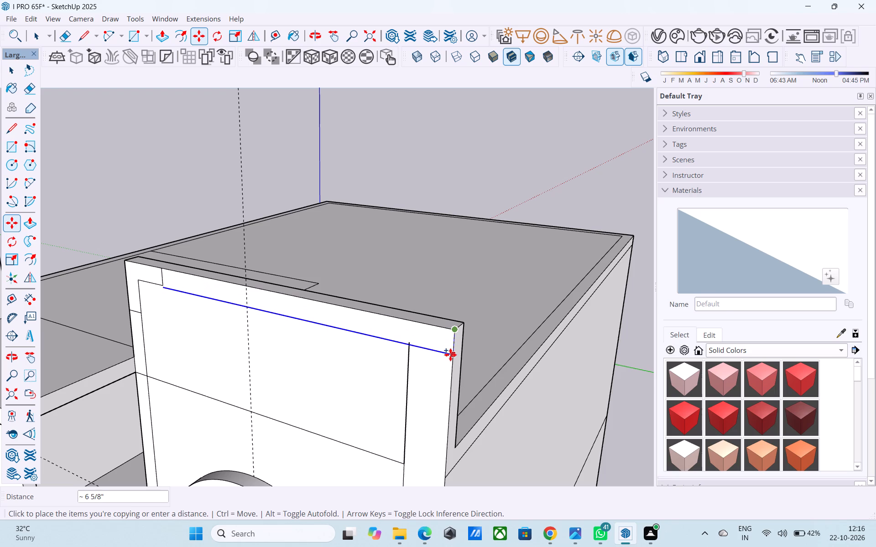
pyautogui.write("1'")
pyautogui.press('Return')
# Erase the stub of the inner vertical line that extends above the copied edge.
pyautogui.press('e')
pyautogui.moveTo(418, 356); pyautogui.dragTo(403, 350)
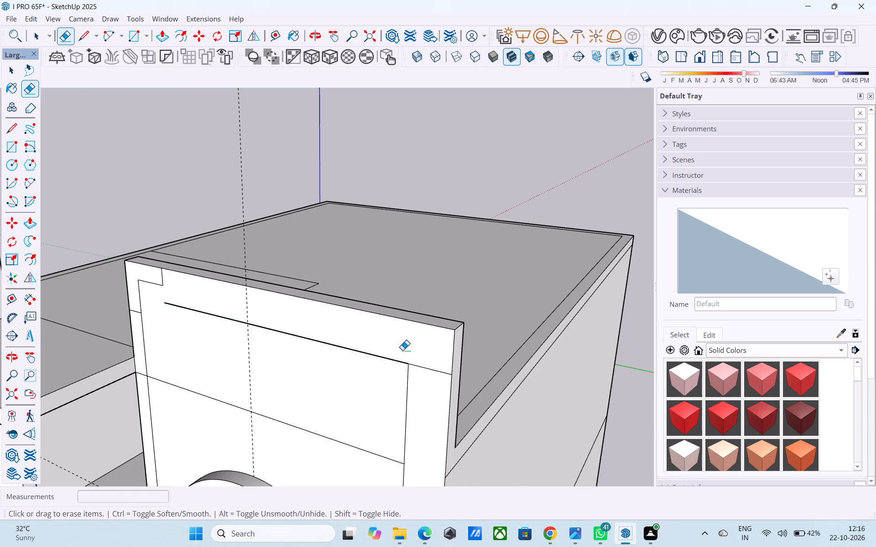
pyautogui.press('space')
# Draw a short line extending the copied edge from its free end to the opposite inner vertical frame line.
pyautogui.scroll(2, 161, 308)
pyautogui.press('l')
pyautogui.scroll(-1, 161, 308)
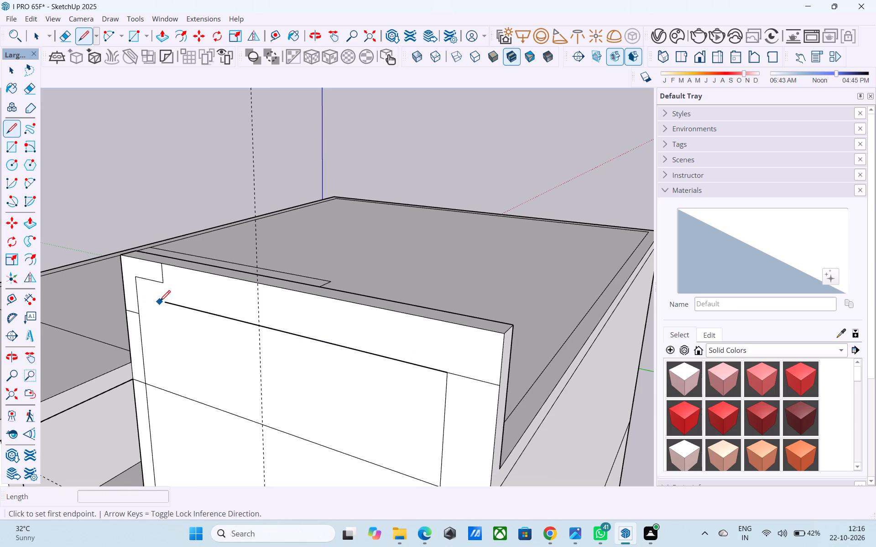
pyautogui.click(163, 303)
pyautogui.click(138, 296)
# Measure the height of the top frame band above the inner corner.
pyautogui.moveTo(139, 299); pyautogui.dragTo(271, 257, button='middle')
pyautogui.scroll(-3, 275, 252)
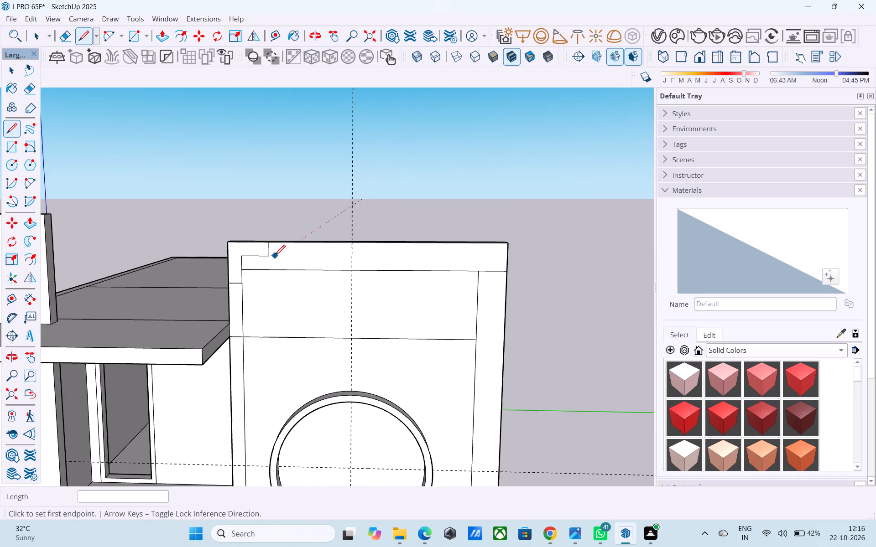
pyautogui.scroll(-5, 275, 257)
pyautogui.moveTo(334, 312); pyautogui.dragTo(344, 252, button='middle')
pyautogui.keyDown('shift'); pyautogui.moveTo(431, 321); pyautogui.dragTo(323, 294, button='middle'); pyautogui.keyUp('shift')
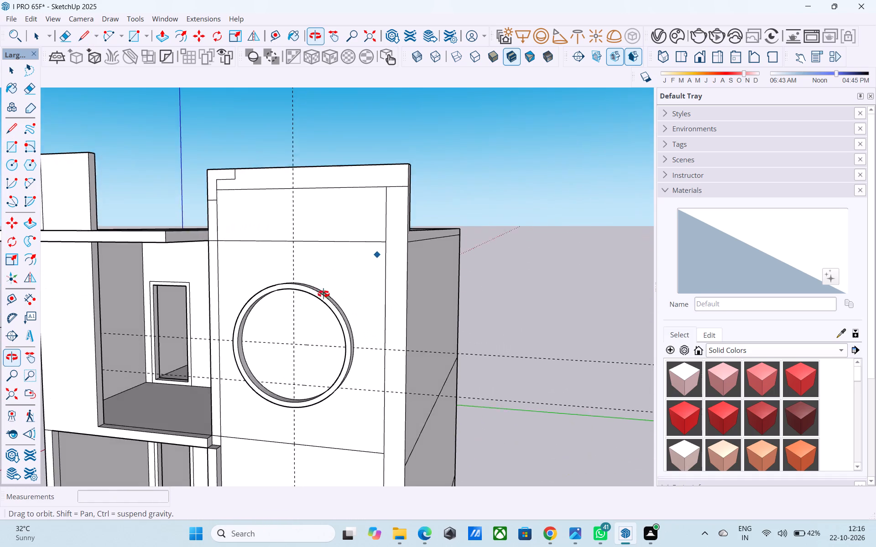
pyautogui.keyDown('shift'); pyautogui.moveTo(323, 294); pyautogui.dragTo(324, 294, button='middle'); pyautogui.keyUp('shift')
pyautogui.scroll(8, 396, 209)
pyautogui.click(384, 169)
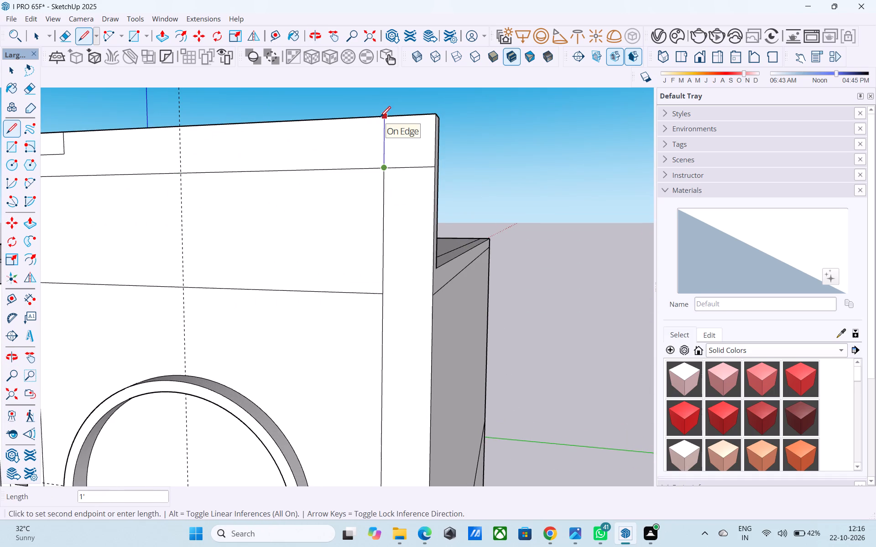
pyautogui.press('space')
# Draw a 2' line down the outer edge from the top corner and a 1' horizontal line across the frame there.
pyautogui.press('l')
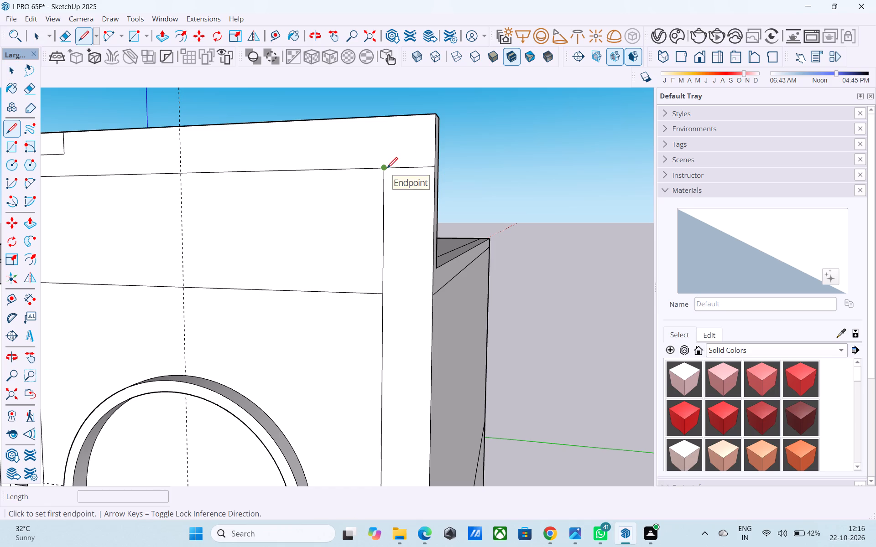
pyautogui.click(434, 116)
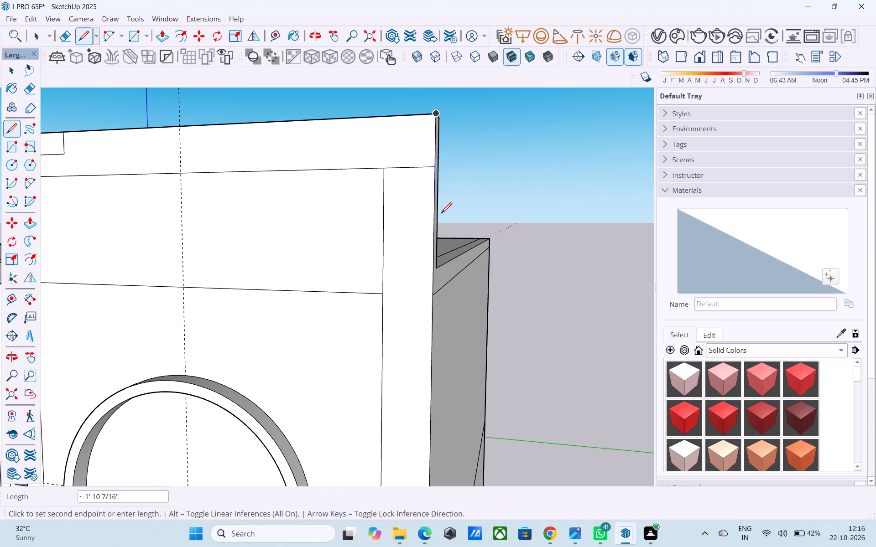
pyautogui.write("2'")
pyautogui.press('Return')
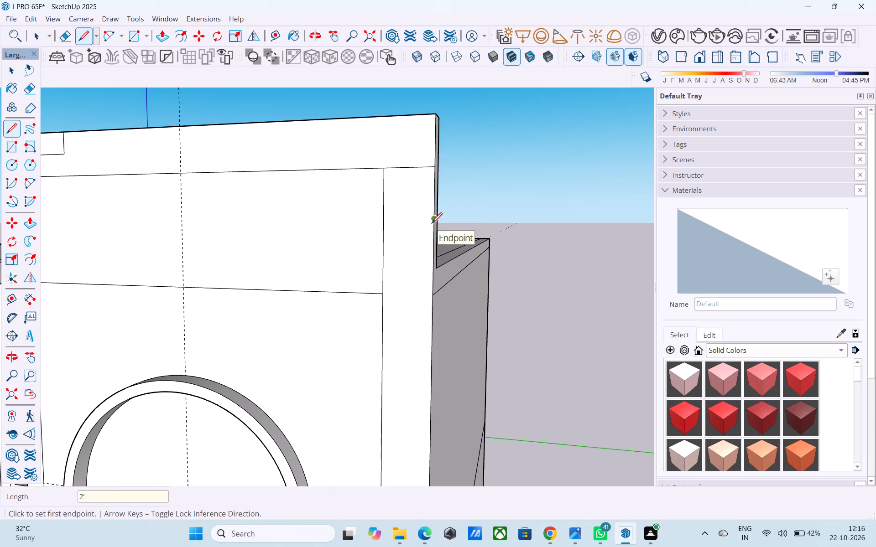
pyautogui.click(432, 224)
pyautogui.click(384, 220)
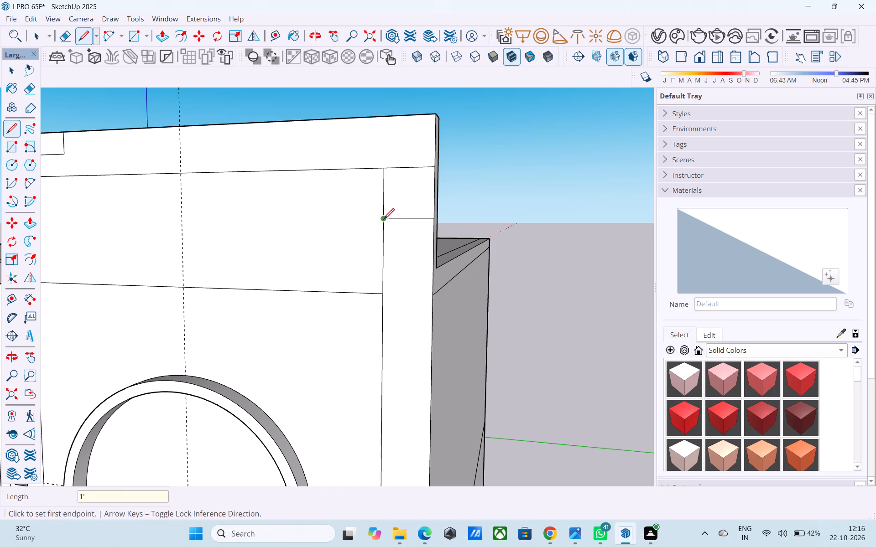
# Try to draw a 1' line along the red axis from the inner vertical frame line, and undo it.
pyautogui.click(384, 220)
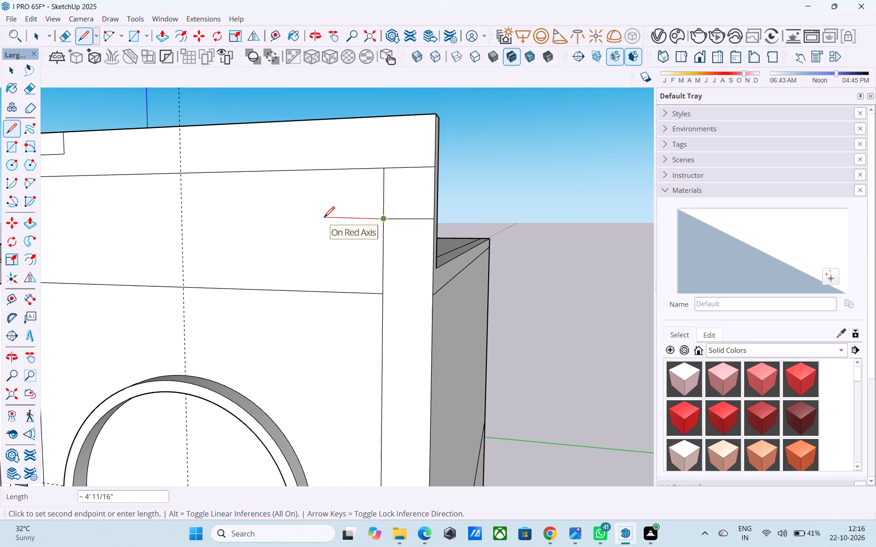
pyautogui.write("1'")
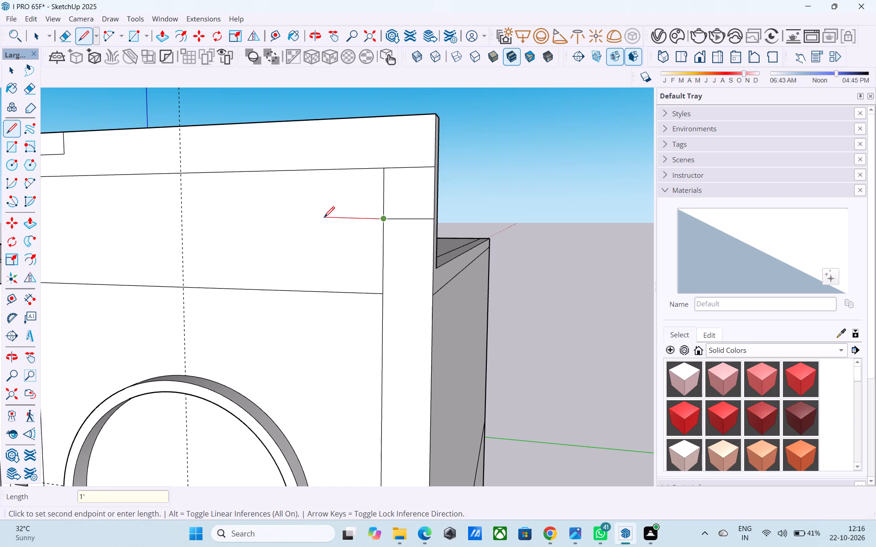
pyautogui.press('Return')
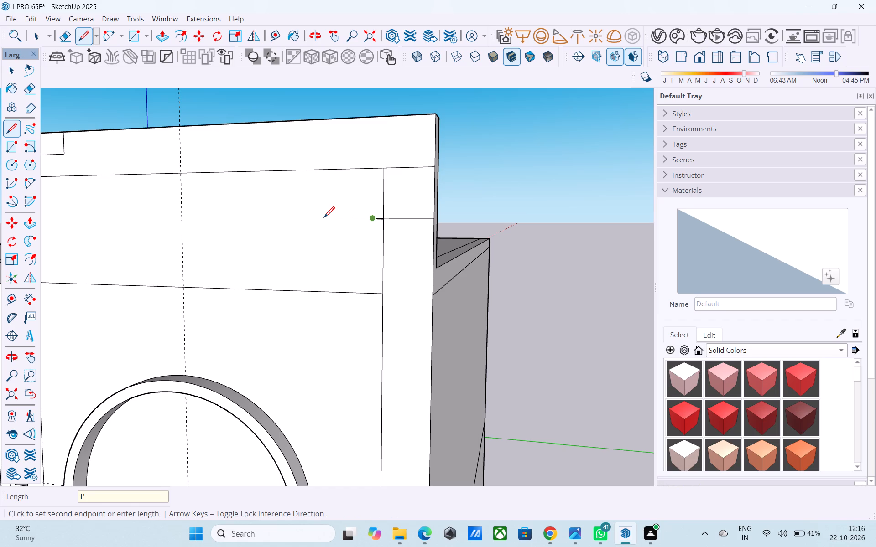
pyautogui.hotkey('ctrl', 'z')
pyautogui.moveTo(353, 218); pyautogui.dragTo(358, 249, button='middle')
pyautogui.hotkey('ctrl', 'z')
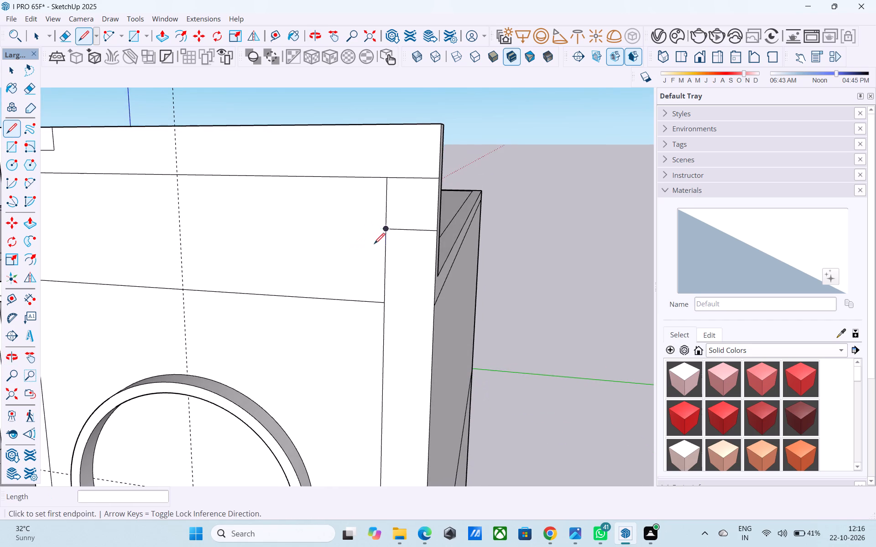
# Draw a 1' horizontal line inward from the inner vertical frame line and a vertical line from its end up to the top band line.
pyautogui.scroll(4, 376, 238)
pyautogui.click(391, 224)
pyautogui.write("1'")
pyautogui.press('Return')
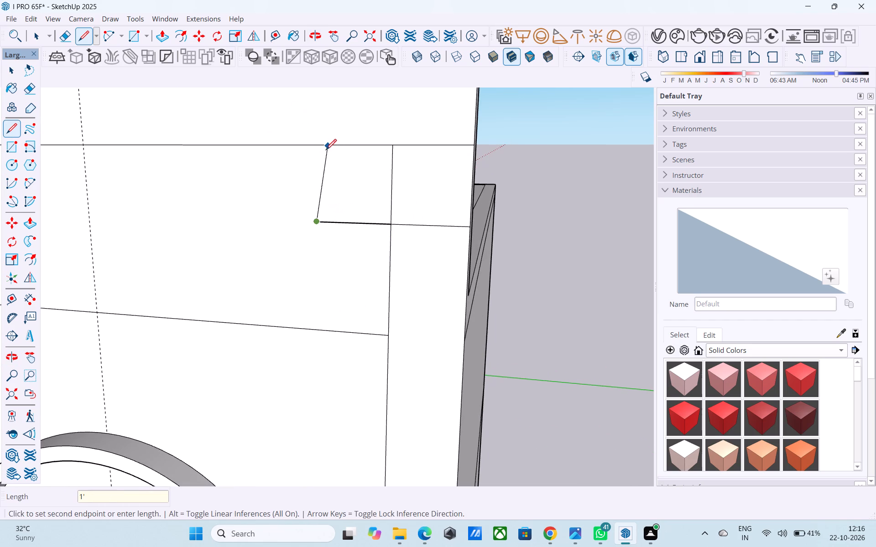
pyautogui.click(319, 147)
pyautogui.press('space')
pyautogui.scroll(-8, 319, 148)
pyautogui.scroll(4, 323, 183)
pyautogui.scroll(-4, 318, 159)
# Continue the vertical line from the top band line up to the frame's top edge.
pyautogui.press('l')
pyautogui.scroll(3, 318, 159)
pyautogui.click(318, 147)
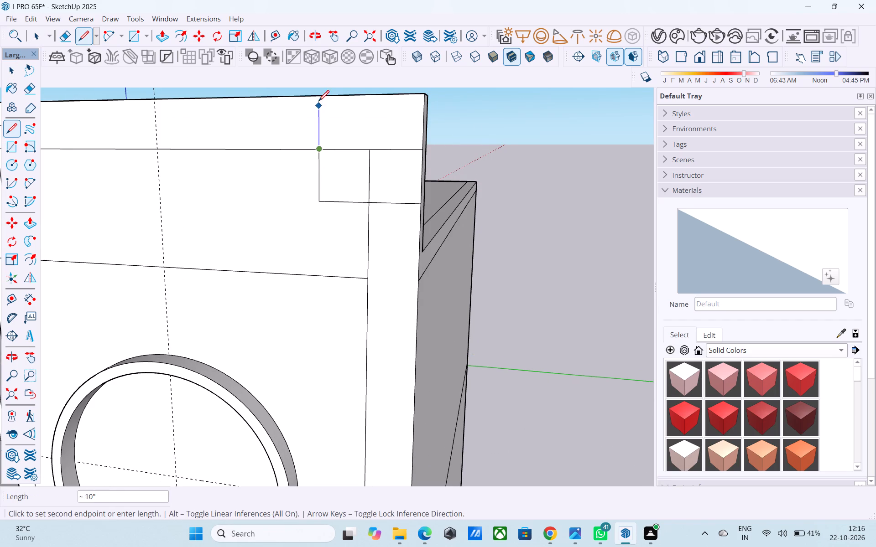
pyautogui.click(320, 98)
pyautogui.press('space')
# Draw a 50-segment 2-point arc with a bulge of about 7 1/8" between the corner square's ends on the top and outer edges.
pyautogui.scroll(-9, 322, 103)
pyautogui.scroll(-6, 337, 200)
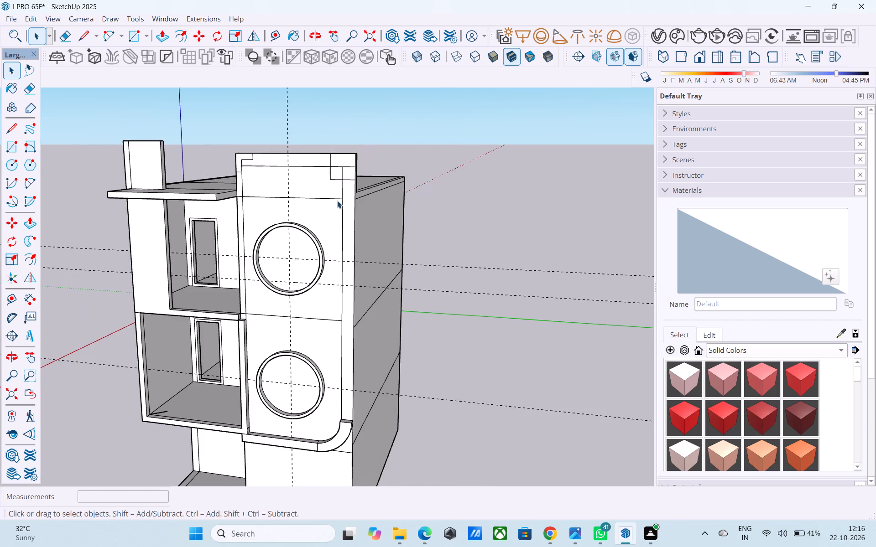
pyautogui.moveTo(337, 201); pyautogui.dragTo(381, 205, button='middle')
pyautogui.scroll(9, 343, 165)
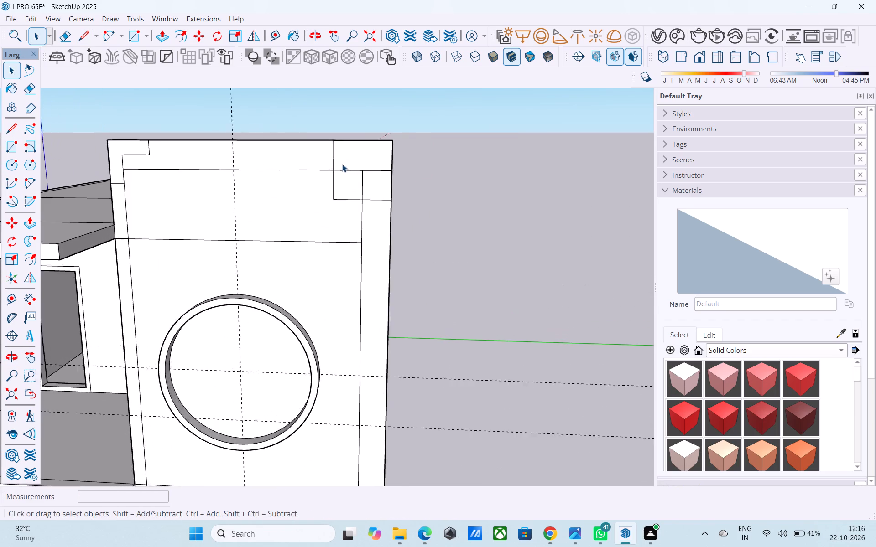
pyautogui.scroll(5, 342, 164)
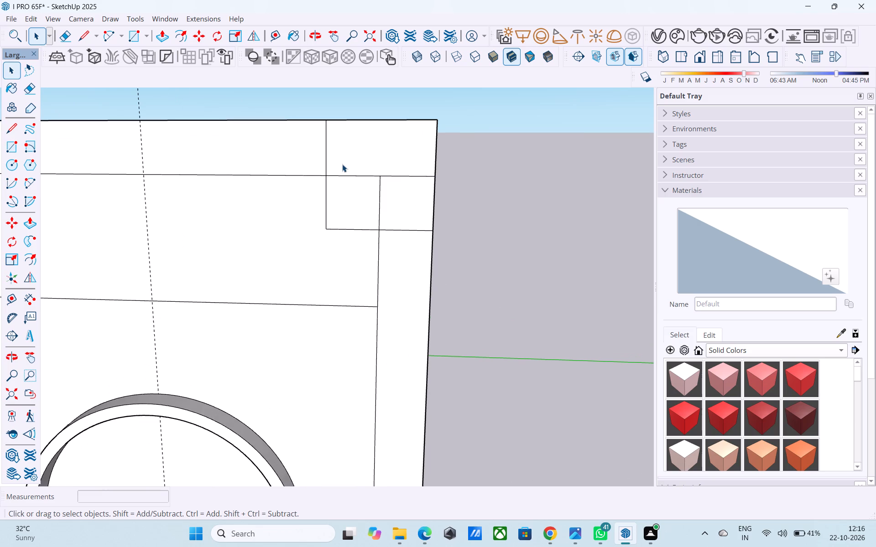
pyautogui.press('a')
pyautogui.write('50')
pyautogui.press('Return')
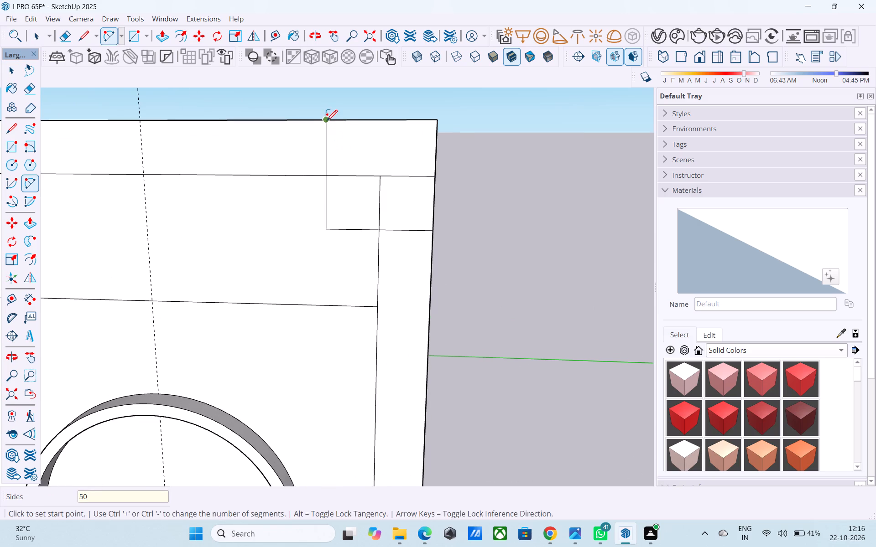
pyautogui.click(327, 122)
pyautogui.click(430, 232)
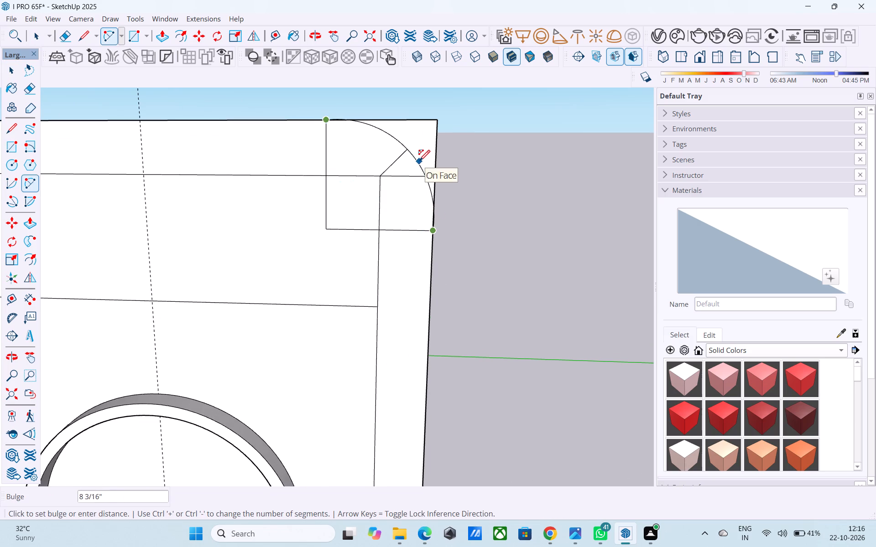
pyautogui.scroll(4, 420, 168)
pyautogui.moveTo(420, 168); pyautogui.dragTo(365, 262, button='middle')
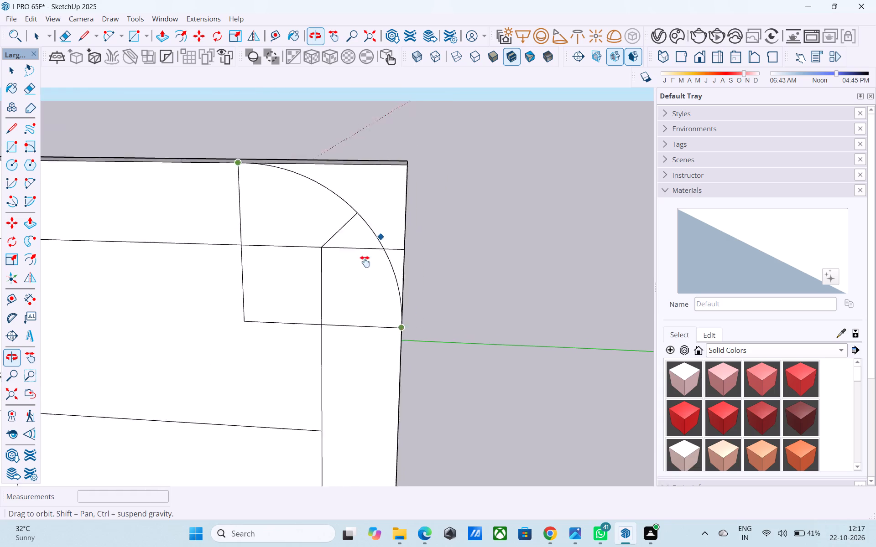
pyautogui.moveTo(365, 262); pyautogui.dragTo(350, 280, button='middle')
pyautogui.scroll(6, 348, 251)
pyautogui.scroll(-1, 348, 248)
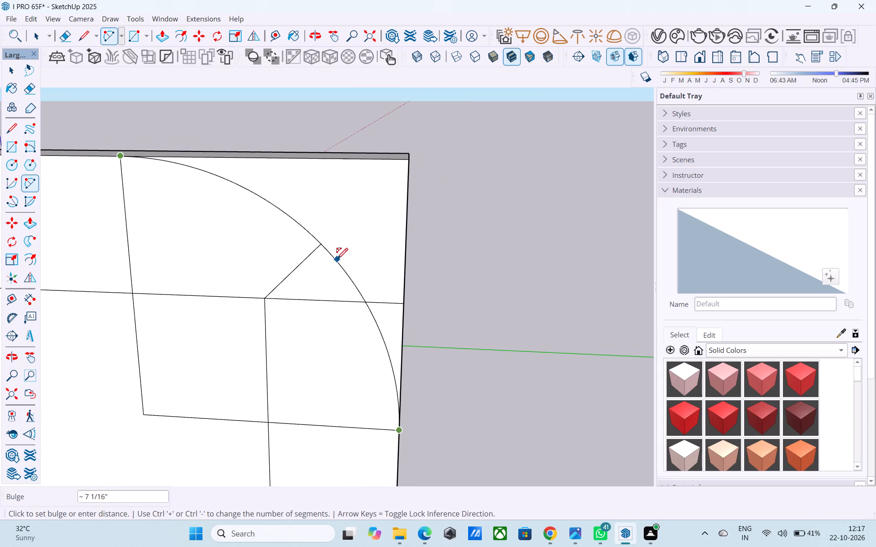
pyautogui.click(338, 260)
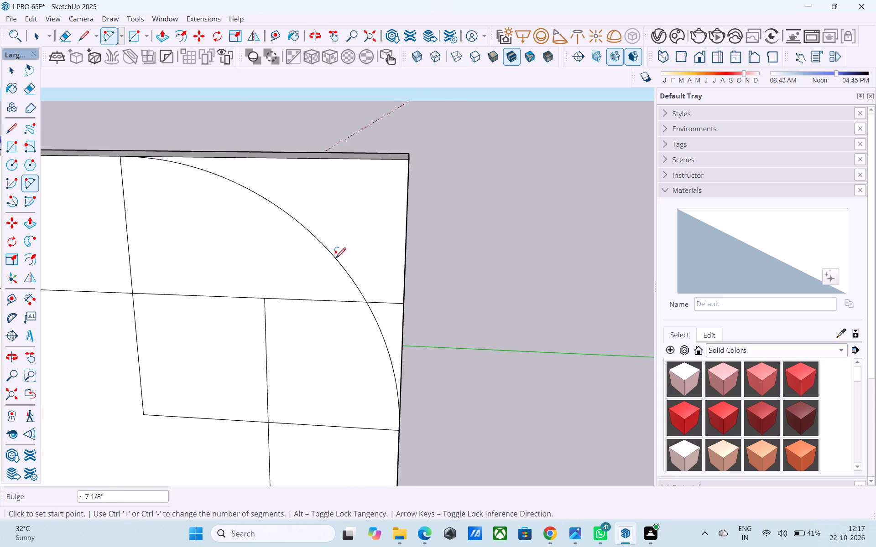
# Draw a concentric inner arc of about 11 7/8" radius from the top band line to the inner vertical frame line.
pyautogui.click(138, 295)
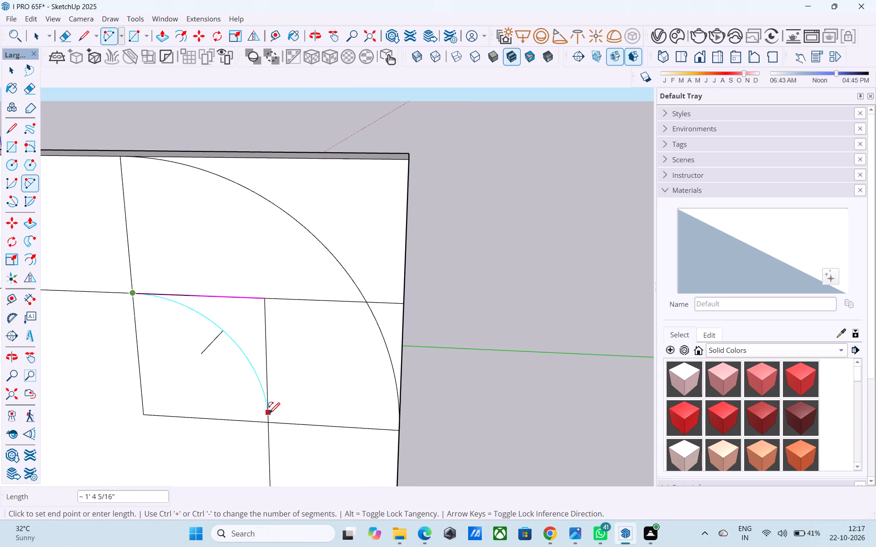
pyautogui.click(268, 419)
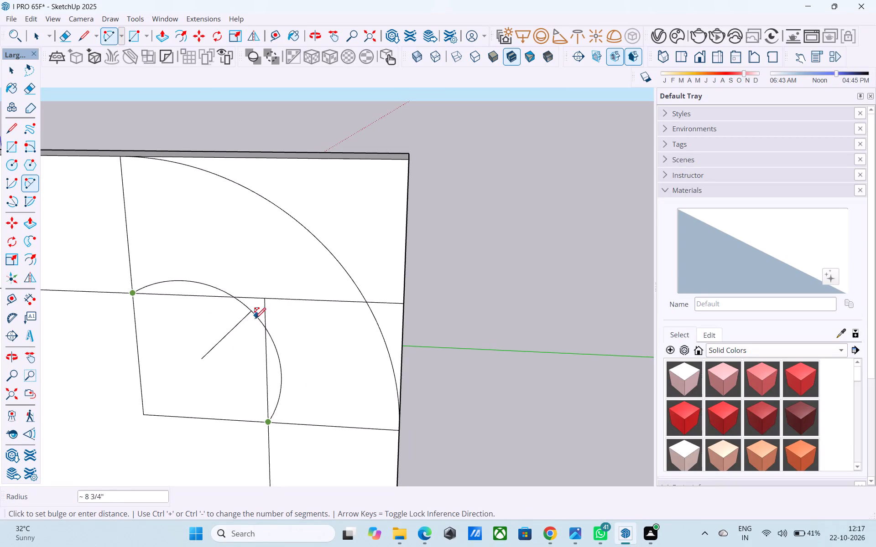
pyautogui.click(245, 351)
# Draw a 2' line along the top edge from the opposite top corner and a 1' vertical line down to the top band line.
pyautogui.scroll(-4, 245, 351)
pyautogui.keyDown('shift'); pyautogui.moveTo(245, 351); pyautogui.dragTo(319, 324, button='middle'); pyautogui.keyUp('shift')
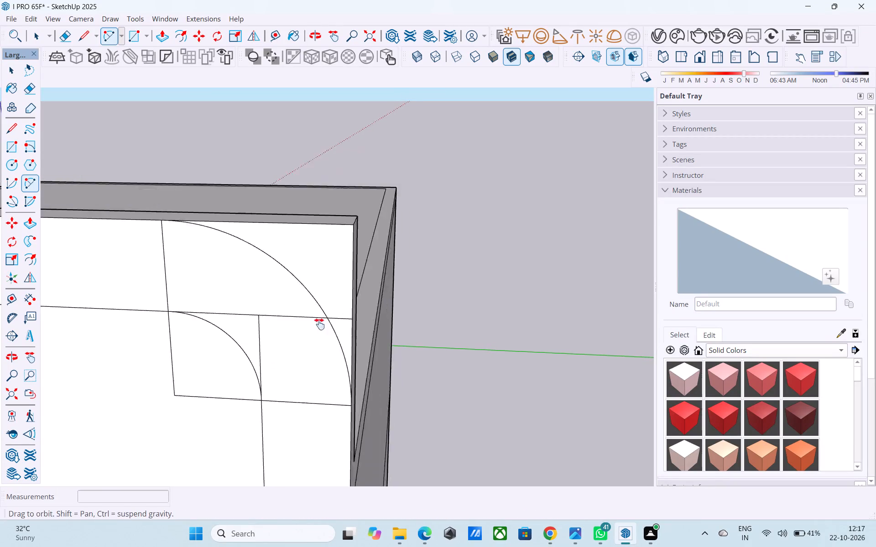
pyautogui.keyDown('shift'); pyautogui.moveTo(319, 324); pyautogui.dragTo(448, 282, button='middle'); pyautogui.keyUp('shift')
pyautogui.scroll(-8, 447, 279)
pyautogui.keyDown('shift'); pyautogui.moveTo(272, 338); pyautogui.dragTo(405, 283, button='middle'); pyautogui.keyUp('shift')
pyautogui.keyDown('shift'); pyautogui.moveTo(306, 267); pyautogui.dragTo(303, 276, button='middle'); pyautogui.keyUp('shift')
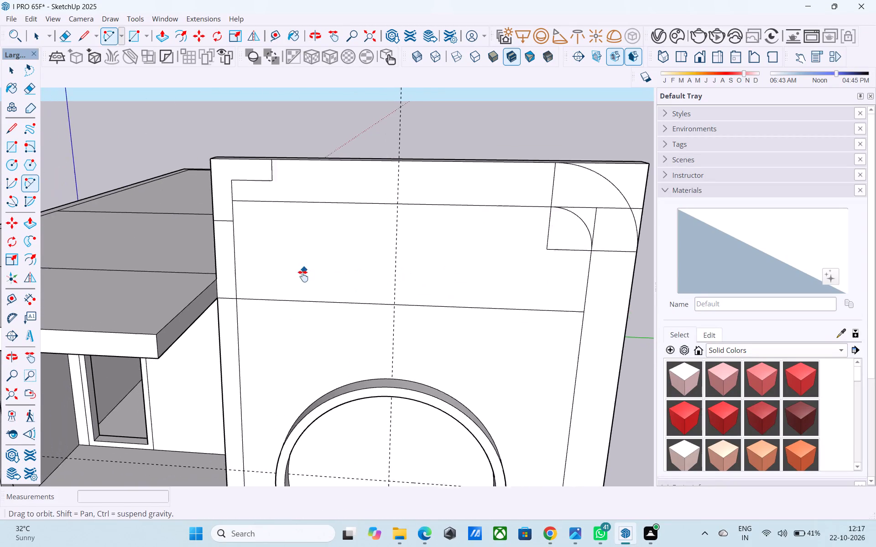
pyautogui.keyDown('shift'); pyautogui.moveTo(303, 276); pyautogui.dragTo(323, 373, button='middle'); pyautogui.keyUp('shift')
pyautogui.scroll(5, 239, 295)
pyautogui.press('l')
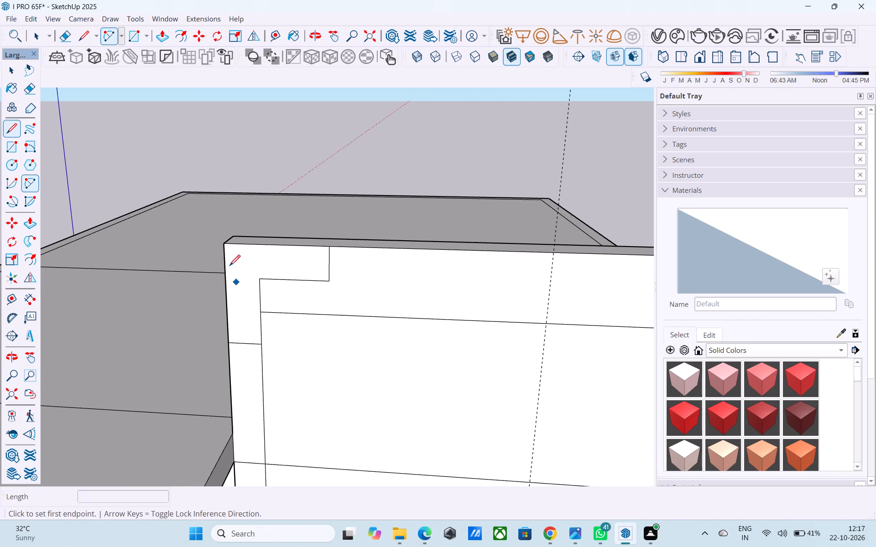
pyautogui.click(223, 248)
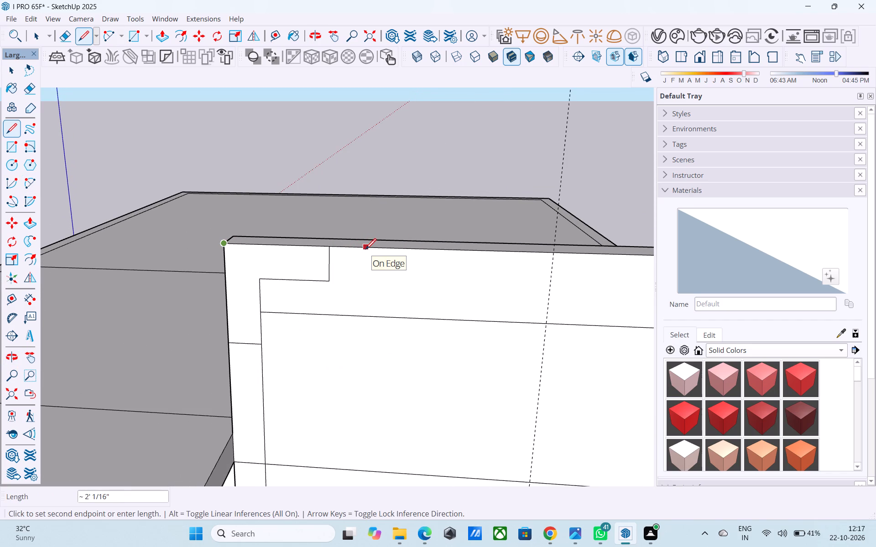
pyautogui.write("2'")
pyautogui.press('Return')
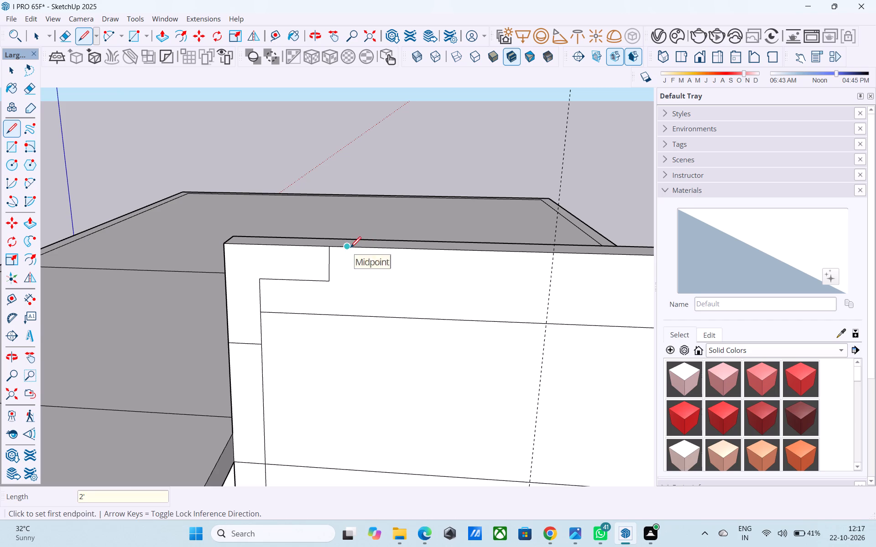
pyautogui.click(361, 249)
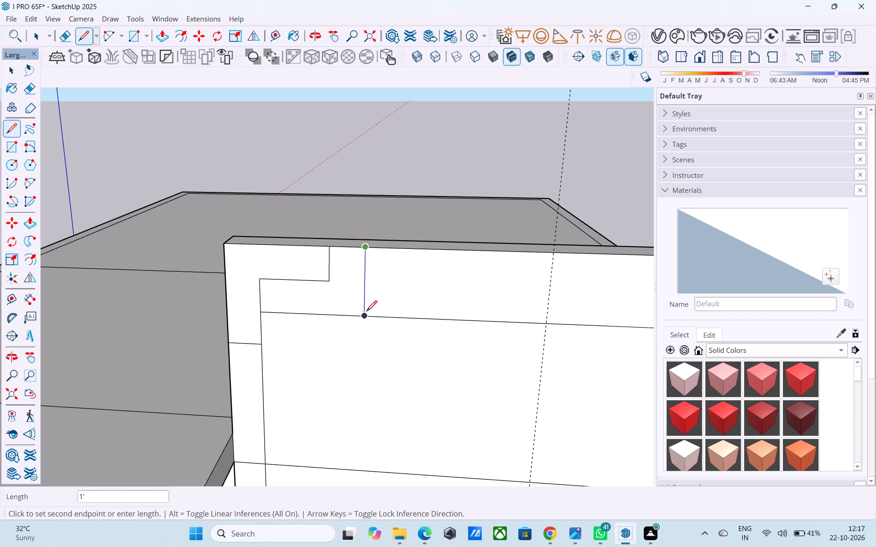
pyautogui.click(366, 312)
pyautogui.click(366, 317)
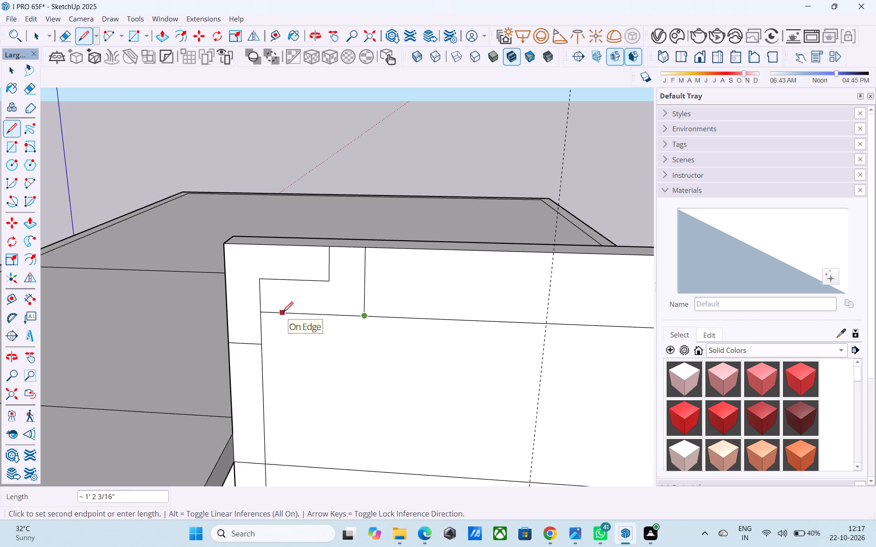
# Draw a 2' line down the outer edge from that same corner and a horizontal line across to the inner vertical frame line.
pyautogui.press('l')
pyautogui.click(225, 243)
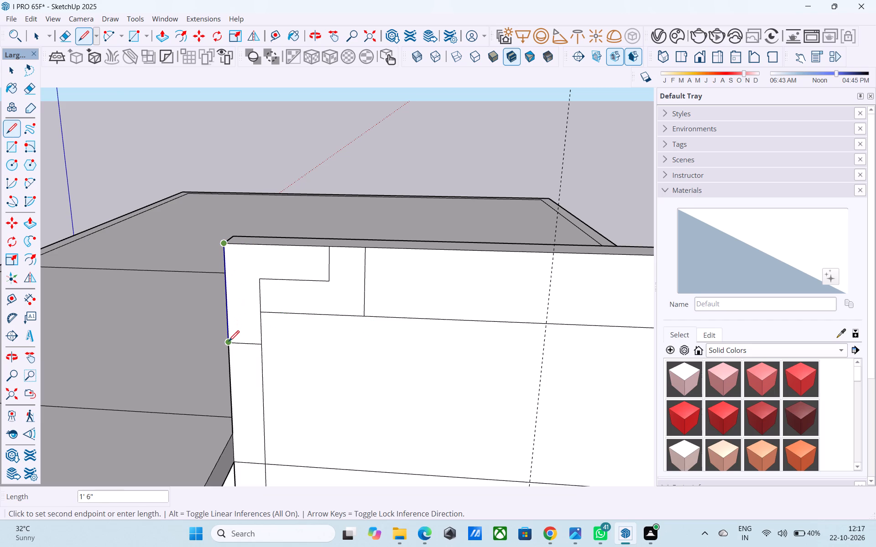
pyautogui.click(233, 372)
pyautogui.click(231, 375)
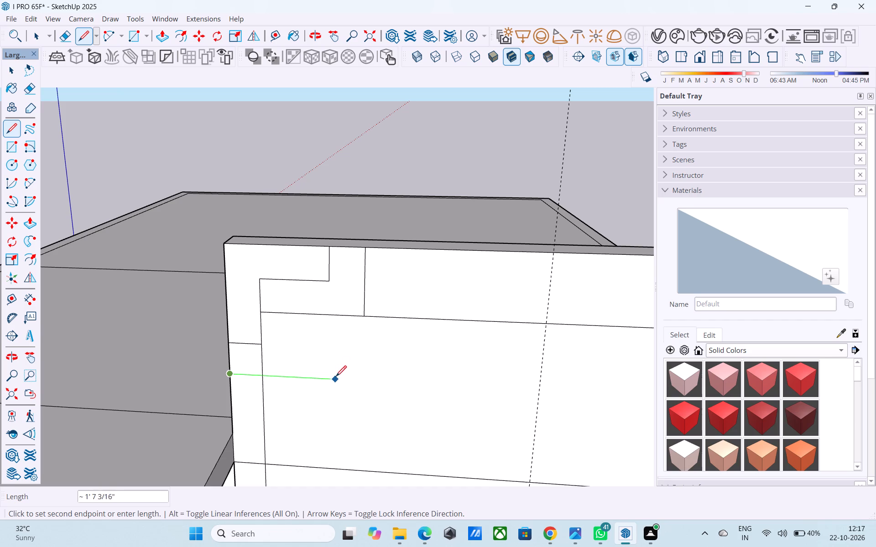
pyautogui.click(264, 378)
pyautogui.scroll(-10, 260, 345)
pyautogui.press('space')
# Erase the older short horizontal line across the frame and the inner vertical line between the top band and the new horizontal line.
pyautogui.moveTo(266, 345); pyautogui.dragTo(271, 324, button='middle')
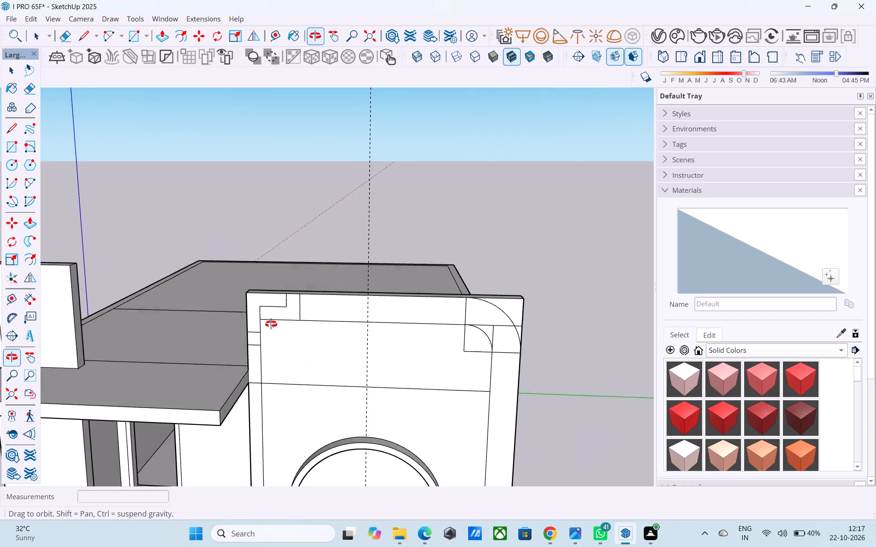
pyautogui.moveTo(271, 324); pyautogui.dragTo(273, 327, button='middle')
pyautogui.scroll(5, 273, 327)
pyautogui.press('e')
pyautogui.moveTo(269, 330); pyautogui.dragTo(246, 336)
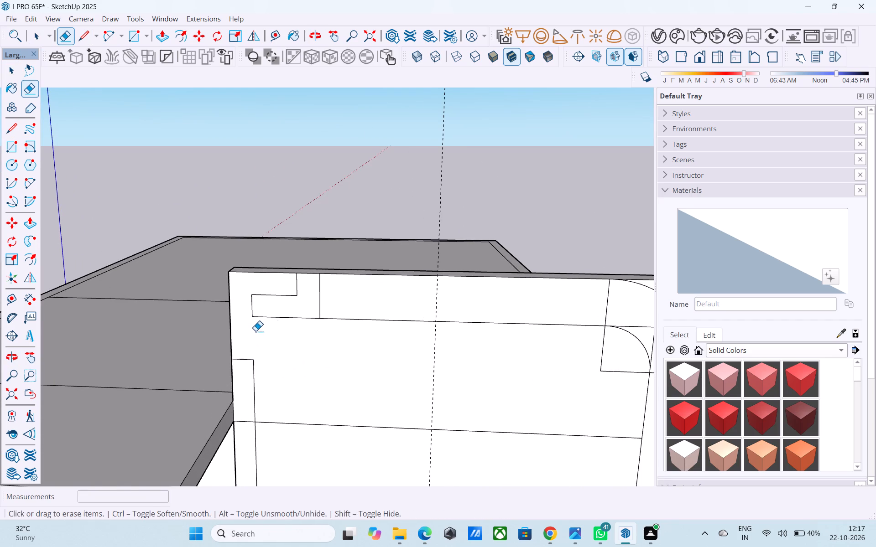
pyautogui.scroll(-6, 251, 320)
pyautogui.press('space')
pyautogui.scroll(-3, 251, 352)
pyautogui.scroll(6, 249, 359)
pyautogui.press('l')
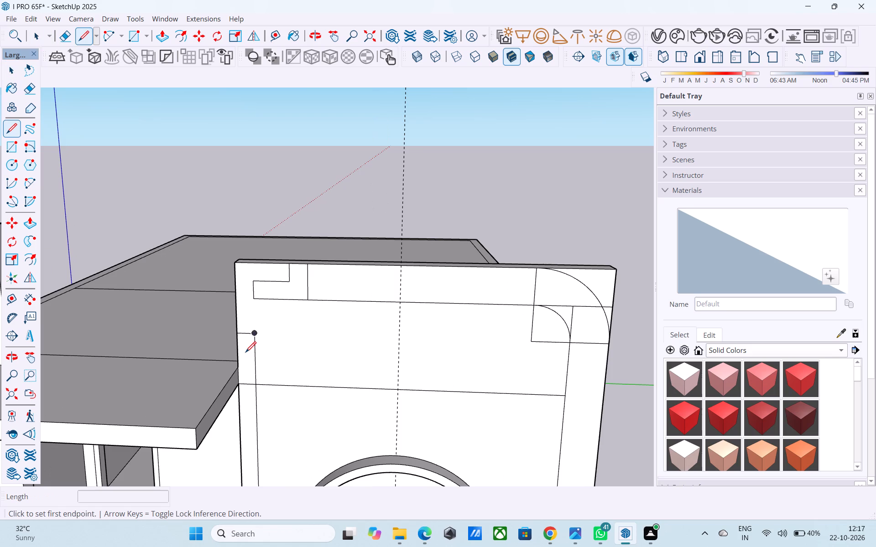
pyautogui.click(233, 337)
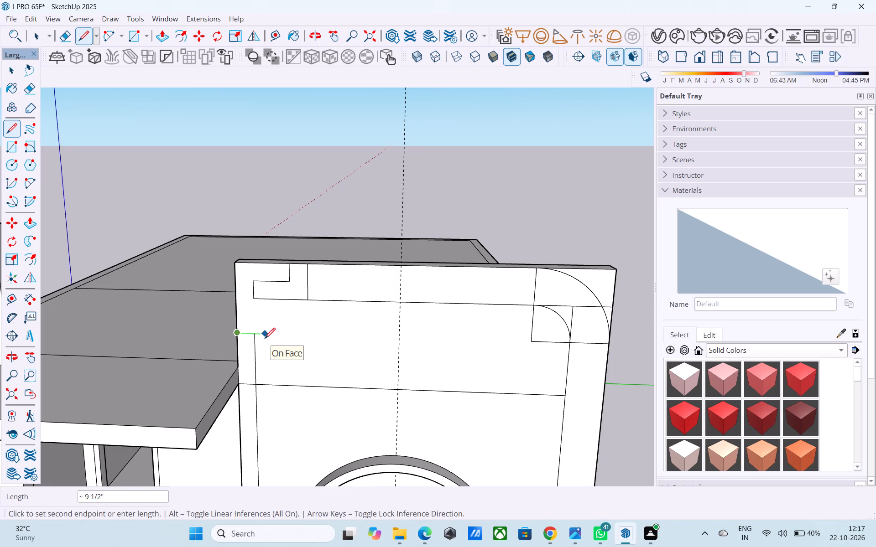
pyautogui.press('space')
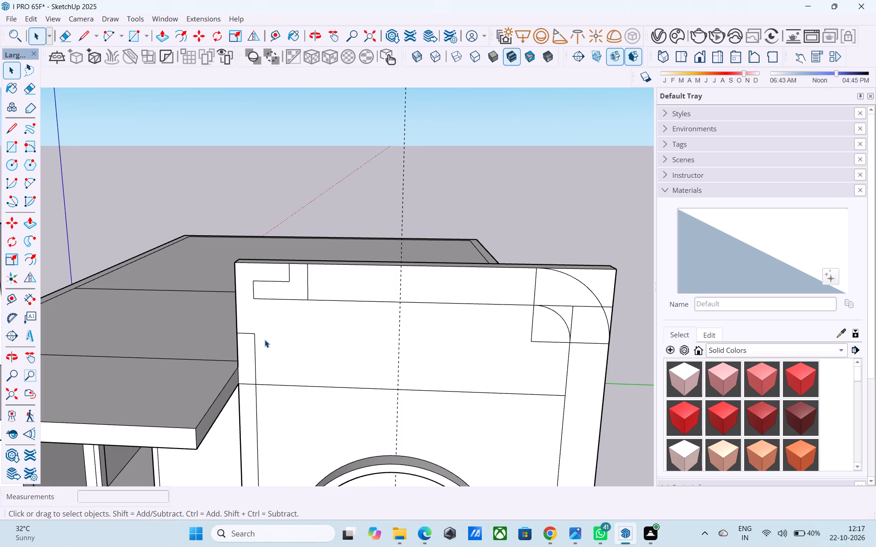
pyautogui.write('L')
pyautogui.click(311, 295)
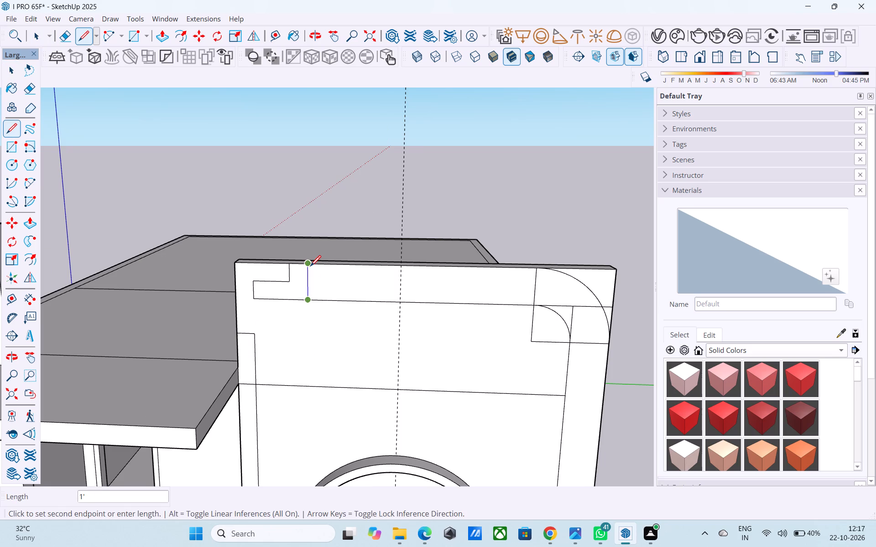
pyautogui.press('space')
# Draw a 1' horizontal line inward from the outer edge at the 2' mark, past the inner vertical frame line.
pyautogui.press('l')
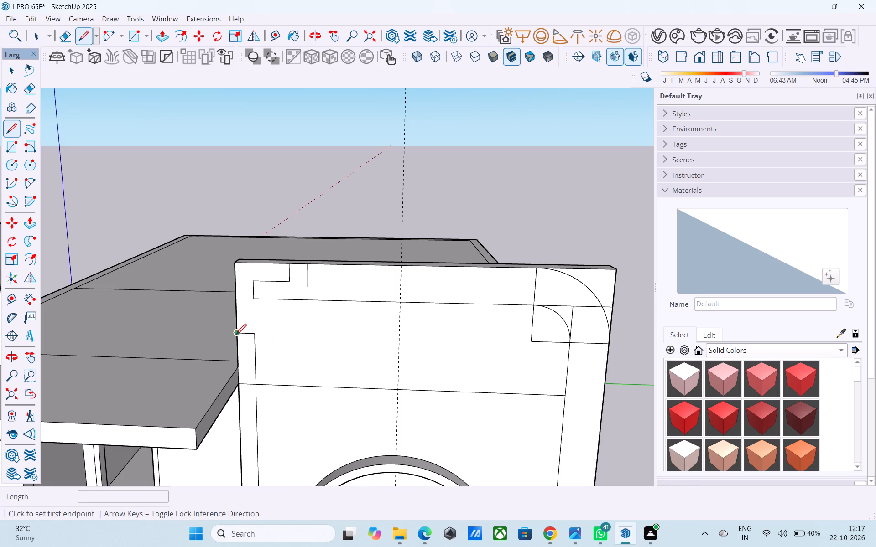
pyautogui.click(236, 335)
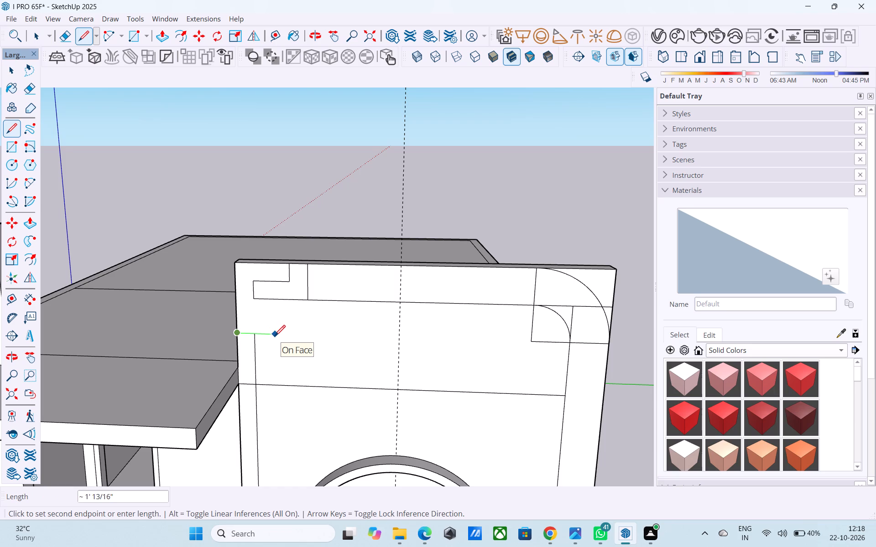
pyautogui.write("1'")
pyautogui.press('Return')
pyautogui.press('space')
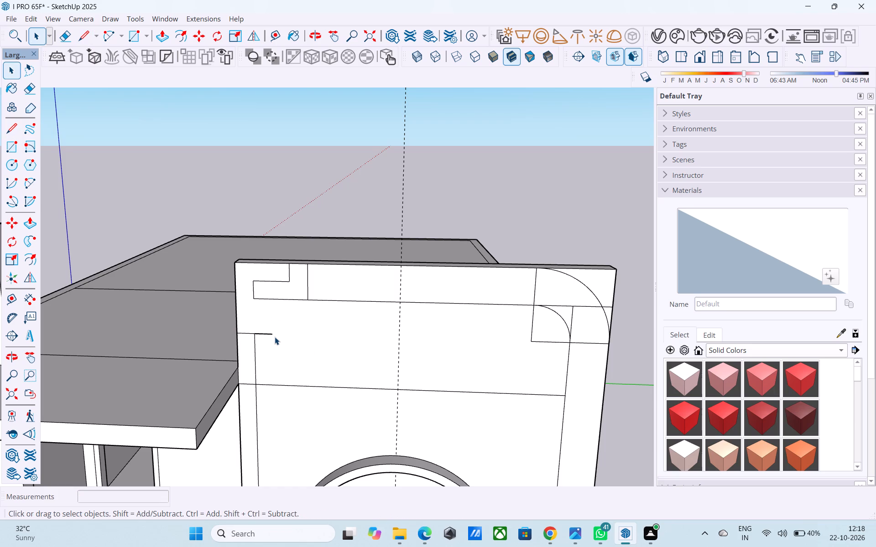
# Draw a 1' vertical line from the end of the new horizontal line up to the top band line.
pyautogui.scroll(6, 269, 330)
pyautogui.scroll(-3, 269, 330)
pyautogui.press('l')
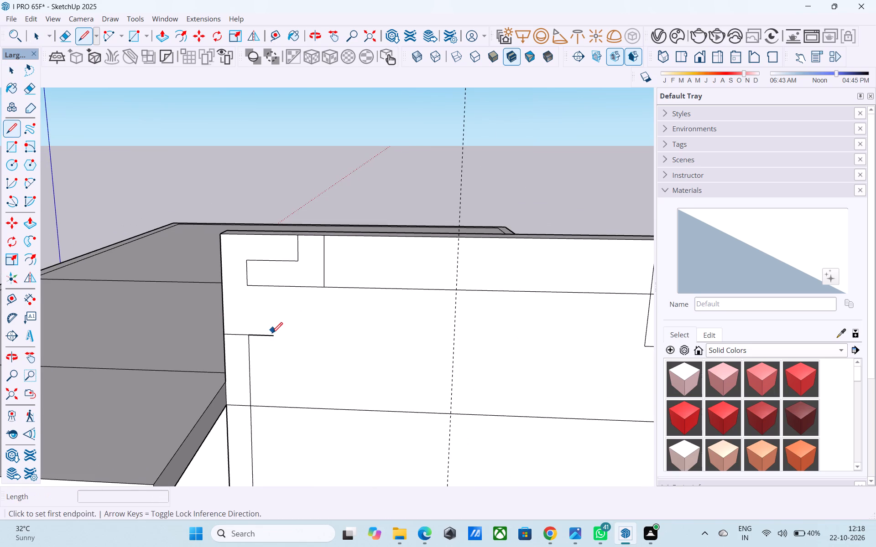
pyautogui.click(272, 335)
pyautogui.click(274, 289)
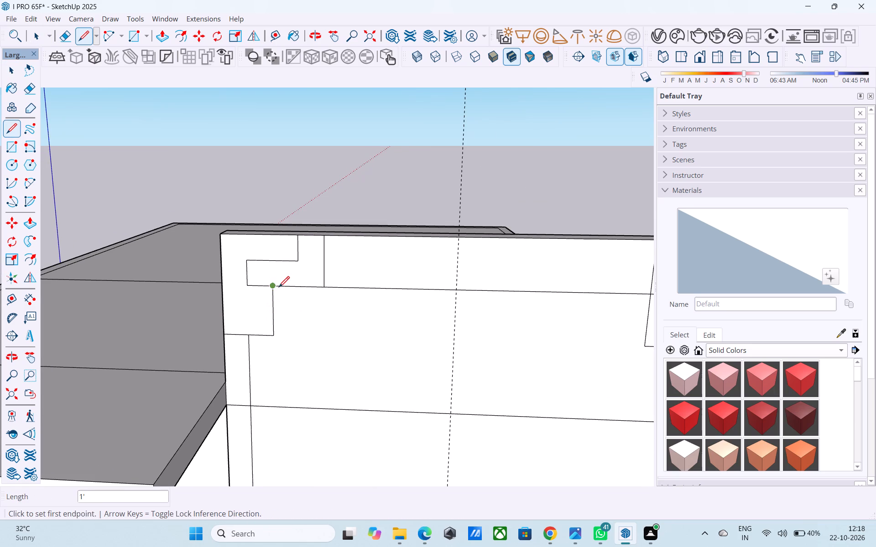
# Draw a 23' 6" vertical line from that point on the top band line down to the frame's bottom edge.
pyautogui.click(276, 289)
pyautogui.scroll(-15, 263, 257)
pyautogui.scroll(-6, 267, 357)
pyautogui.scroll(2, 269, 469)
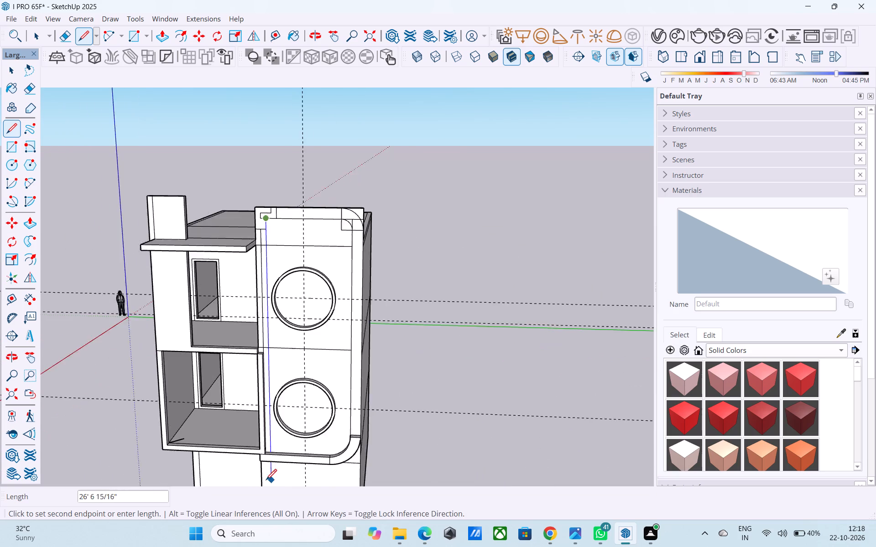
pyautogui.scroll(17, 266, 481)
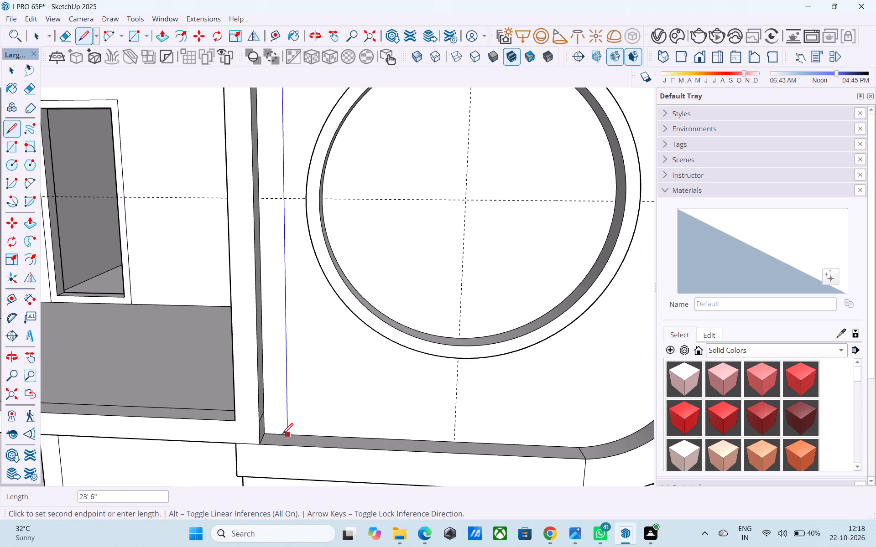
pyautogui.click(283, 435)
pyautogui.press('space')
# Examine the frame's bottom corner and the vertical edge beside the new line.
pyautogui.moveTo(265, 397); pyautogui.dragTo(172, 411, button='middle')
pyautogui.scroll(3, 263, 367)
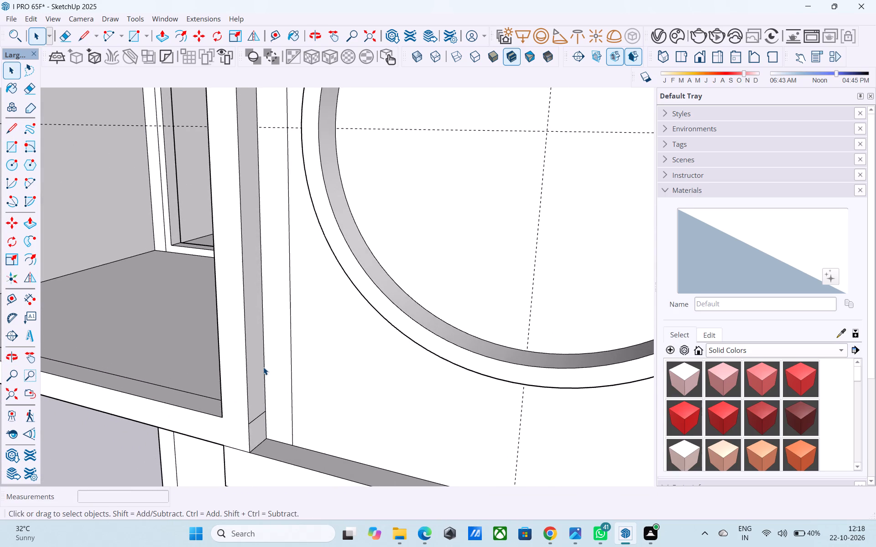
pyautogui.click(263, 366)
pyautogui.scroll(-10, 254, 362)
pyautogui.moveTo(258, 387); pyautogui.dragTo(321, 369, button='middle')
pyautogui.scroll(-9, 327, 366)
pyautogui.moveTo(335, 381); pyautogui.dragTo(378, 351, button='middle')
pyautogui.scroll(5, 313, 125)
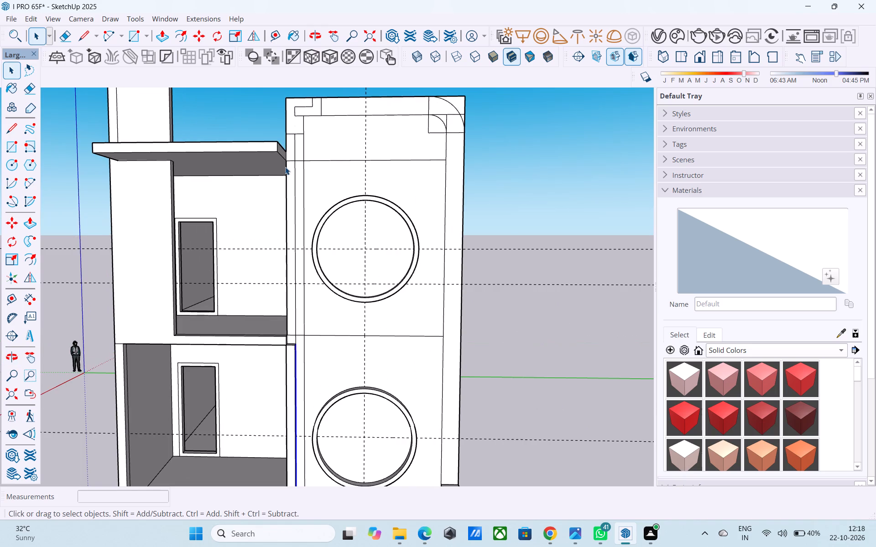
# Erase the stepped leftover lines inside the frame's top corner beside the roof slab, keeping the 1' inner outline.
pyautogui.scroll(-3, 259, 241)
pyautogui.scroll(2, 277, 119)
pyautogui.scroll(-4, 243, 269)
pyautogui.scroll(4, 272, 156)
pyautogui.scroll(-2, 276, 163)
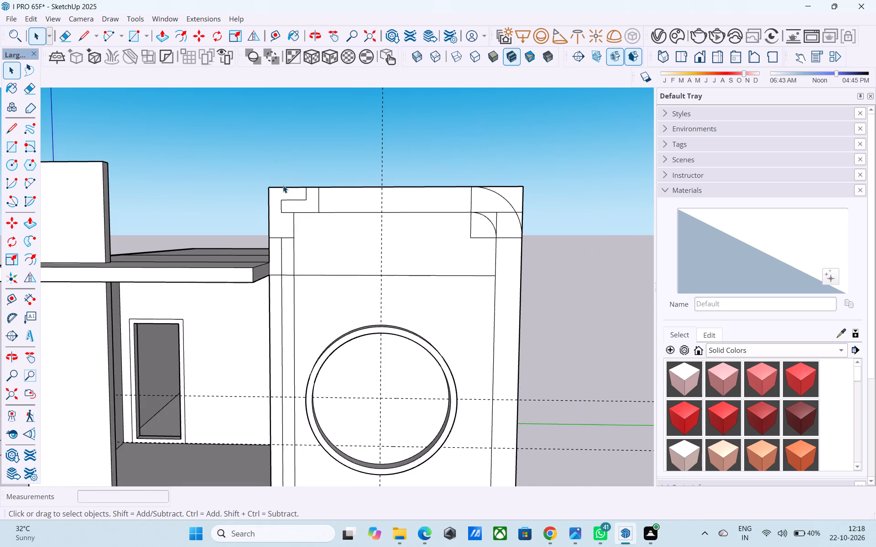
pyautogui.scroll(3, 286, 197)
pyautogui.press('e')
pyautogui.moveTo(286, 196); pyautogui.dragTo(287, 210)
pyautogui.moveTo(286, 210); pyautogui.dragTo(280, 220)
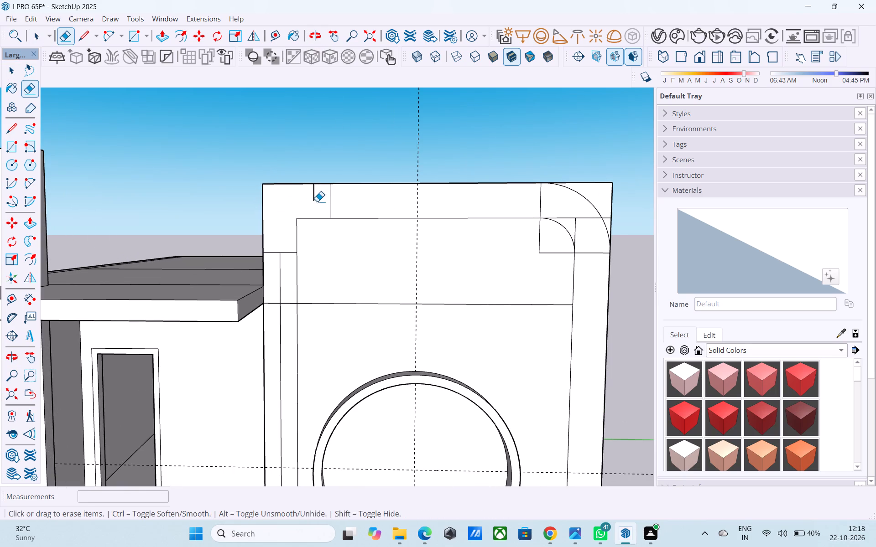
pyautogui.click(317, 199)
pyautogui.press('space')
# Draw a 50-segment outward arc of about 2' radius between the 2' marks on the frame's outer and top edges.
pyautogui.scroll(-1, 272, 211)
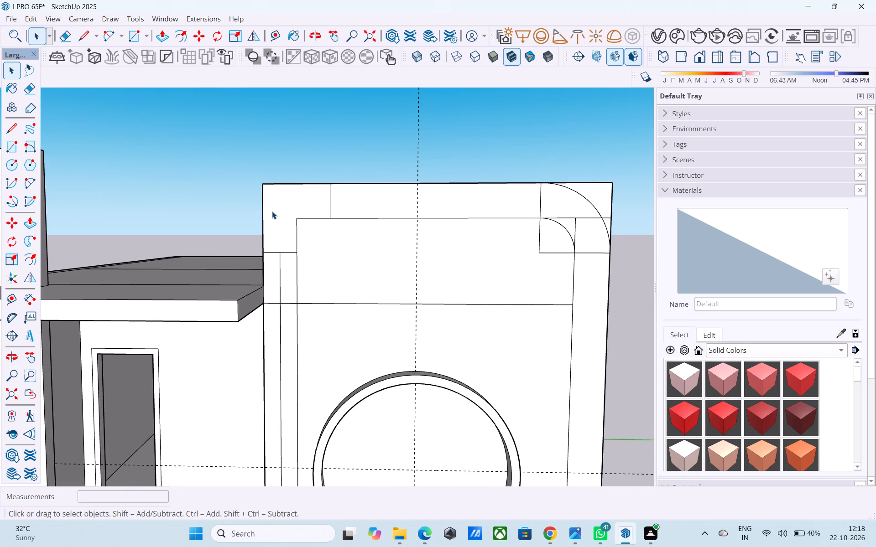
pyautogui.scroll(-4, 272, 211)
pyautogui.scroll(5, 272, 231)
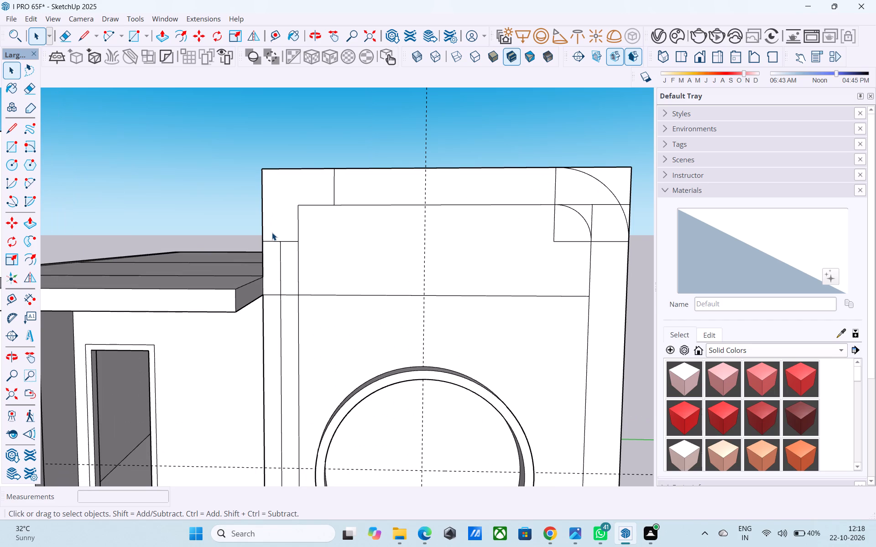
pyautogui.press('a')
pyautogui.write('50')
pyautogui.press('Return')
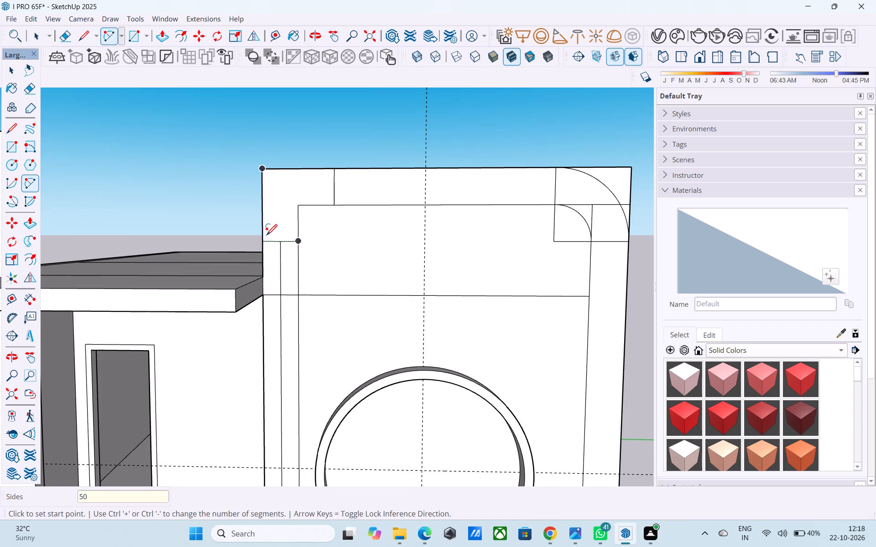
pyautogui.click(267, 240)
pyautogui.click(333, 171)
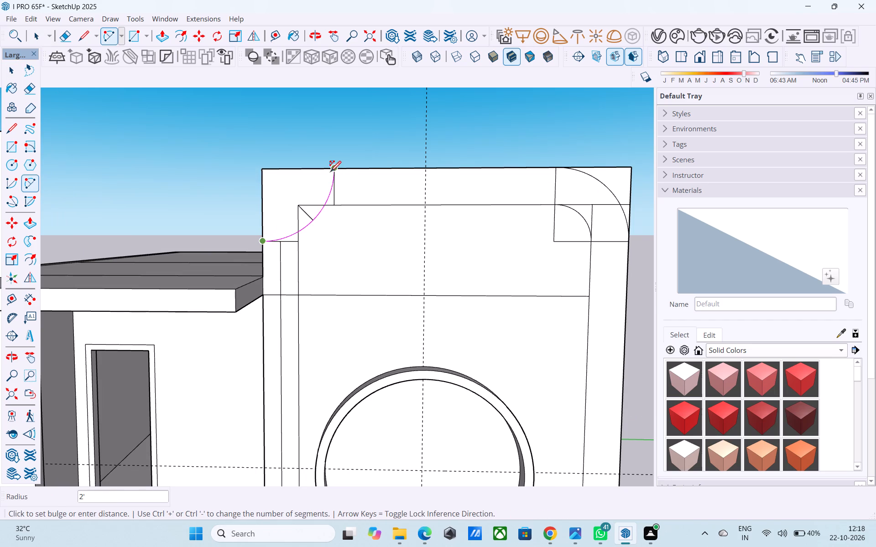
pyautogui.scroll(4, 291, 192)
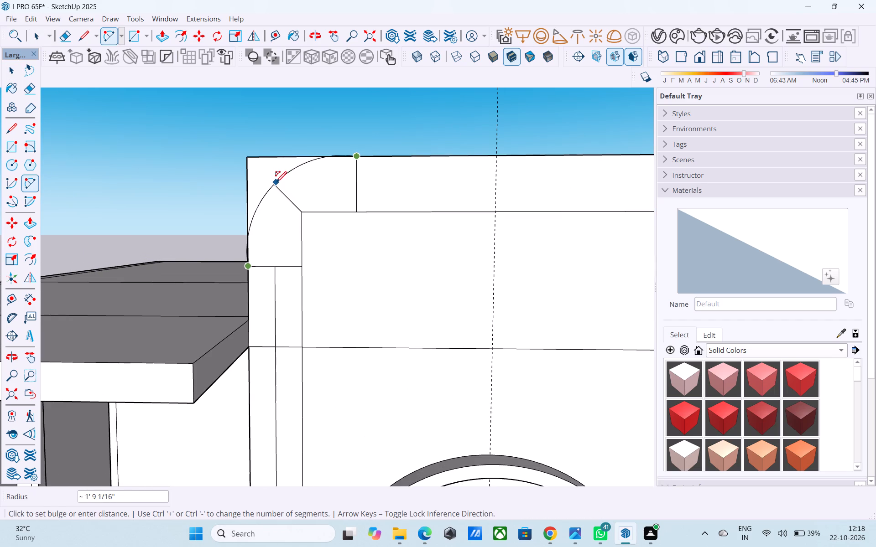
pyautogui.moveTo(277, 186); pyautogui.dragTo(279, 294, button='middle')
pyautogui.scroll(6, 270, 243)
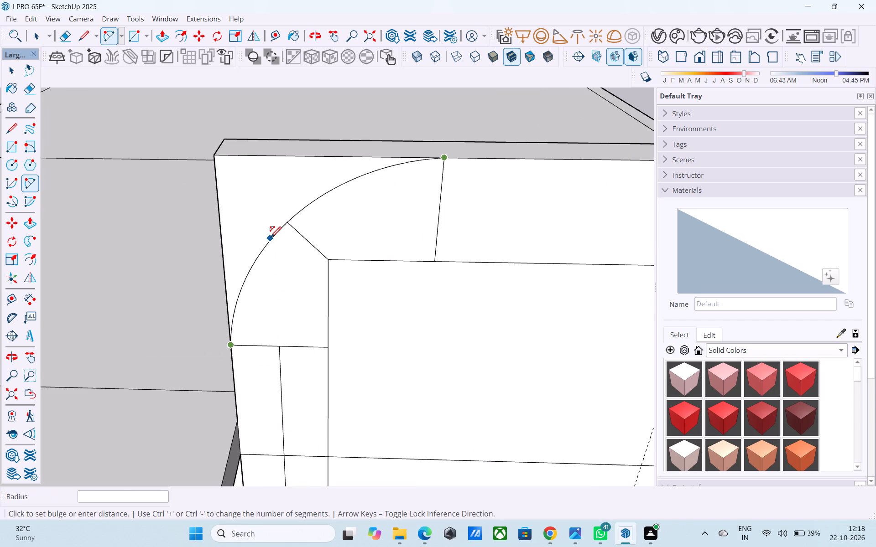
pyautogui.click(270, 233)
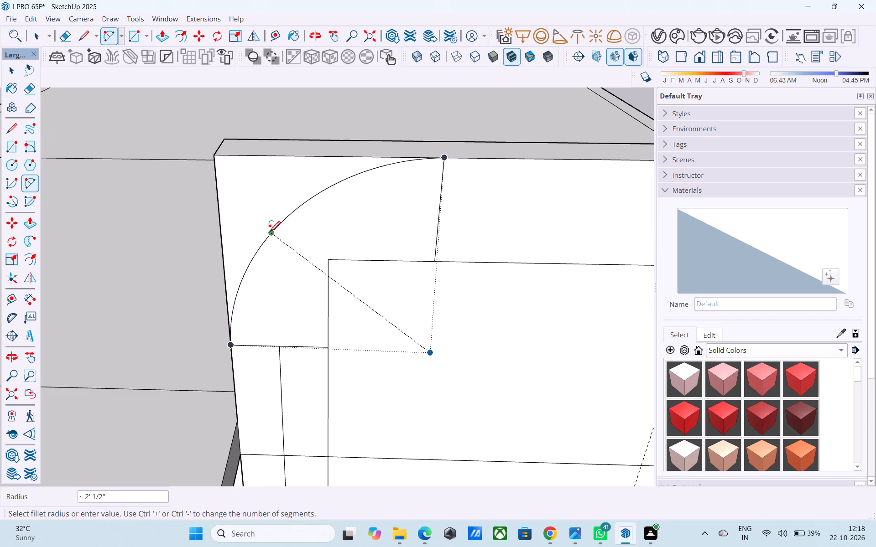
# Draw a concentric inner arc of about 1' radius joining the frame's inner vertical line to the top band line.
pyautogui.click(326, 346)
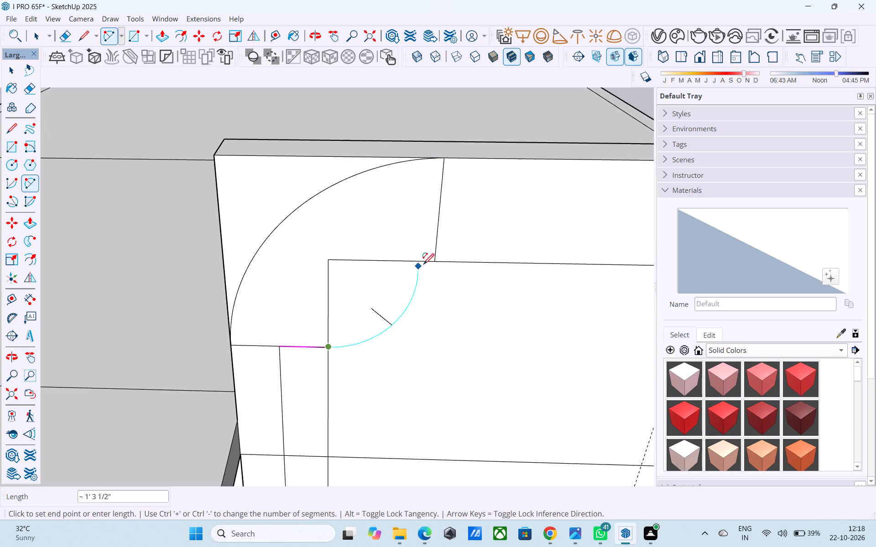
pyautogui.click(431, 265)
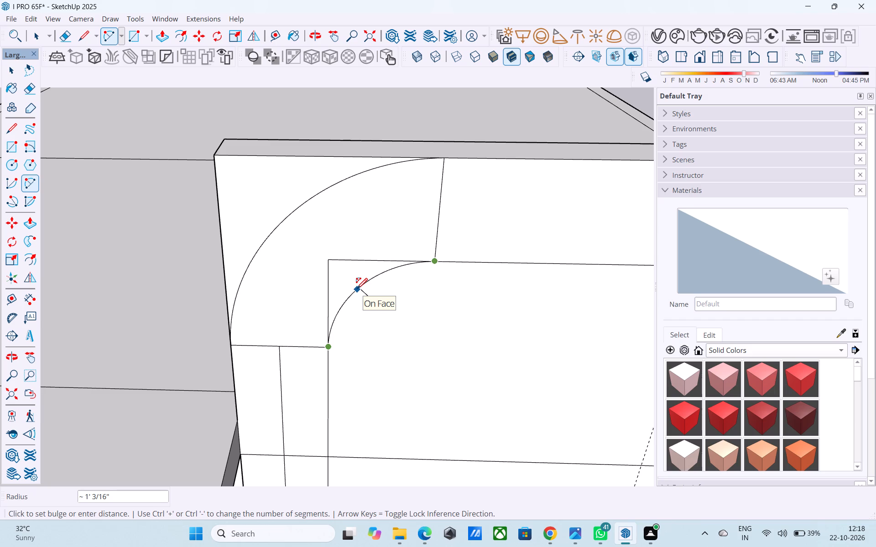
pyautogui.click(357, 290)
# Erase the square inner corner lines and the short vertical line between the two new arcs.
pyautogui.press('e')
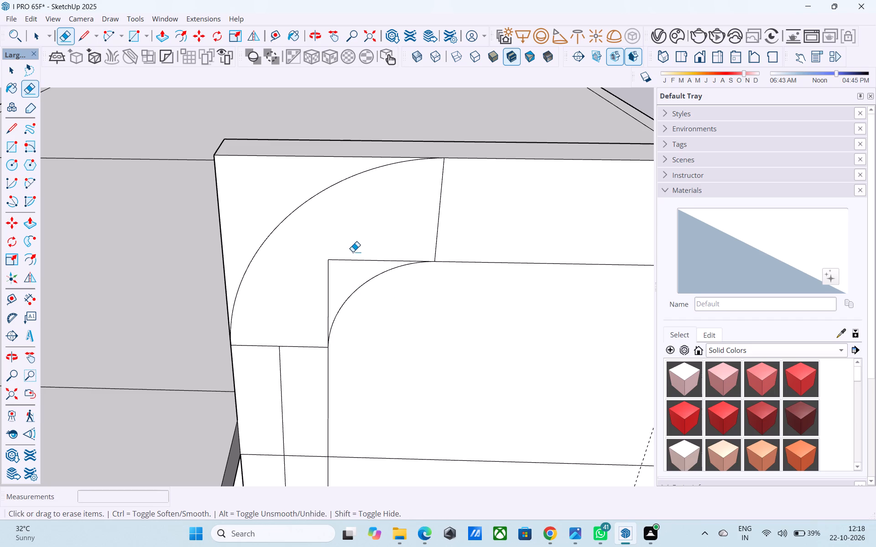
pyautogui.moveTo(353, 252); pyautogui.dragTo(303, 296)
pyautogui.moveTo(372, 229); pyautogui.dragTo(473, 197)
pyautogui.click(386, 262)
pyautogui.scroll(-4, 360, 227)
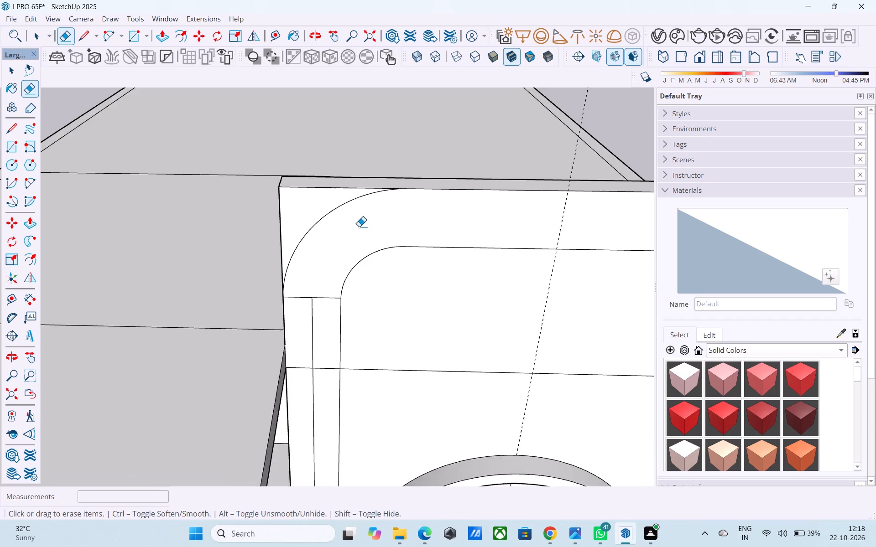
# Erase the middle vertical segment above the roof slab level and the short horizontal segment beside it in the frame strip.
pyautogui.scroll(-3, 359, 227)
pyautogui.scroll(1, 337, 258)
pyautogui.scroll(-1, 332, 266)
pyautogui.moveTo(327, 274); pyautogui.dragTo(324, 232, button='middle')
pyautogui.click(315, 306)
pyautogui.scroll(-6, 300, 175)
pyautogui.scroll(5, 322, 333)
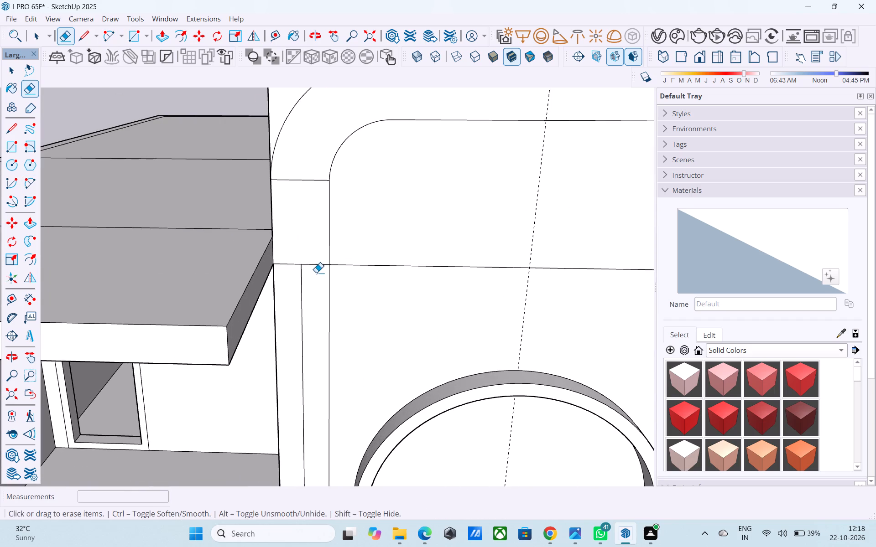
pyautogui.moveTo(318, 265); pyautogui.dragTo(318, 260)
pyautogui.scroll(-11, 319, 239)
pyautogui.moveTo(317, 286); pyautogui.dragTo(317, 269, button='middle')
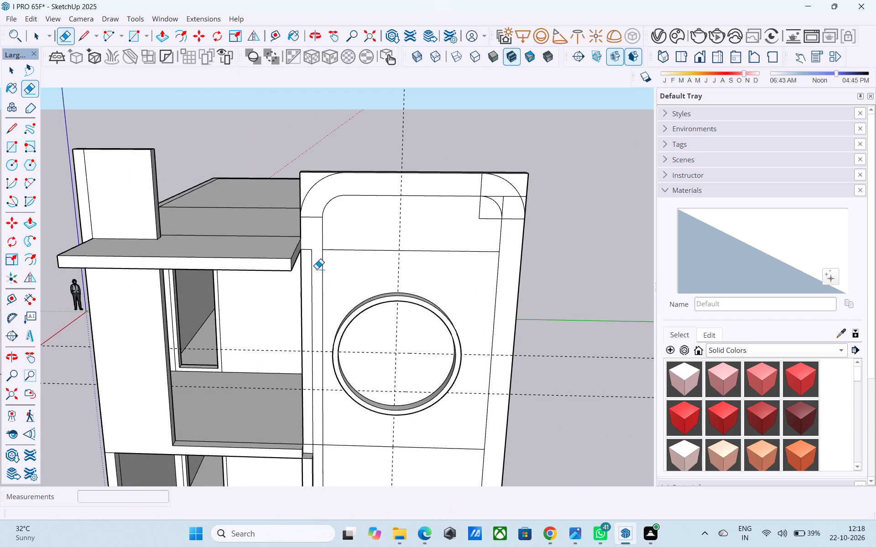
# Push/Pull the roof slab's end face across the frame strip up to the middle vertical line.
pyautogui.scroll(5, 313, 258)
pyautogui.scroll(-4, 313, 258)
pyautogui.moveTo(313, 258); pyautogui.dragTo(313, 258, button='middle')
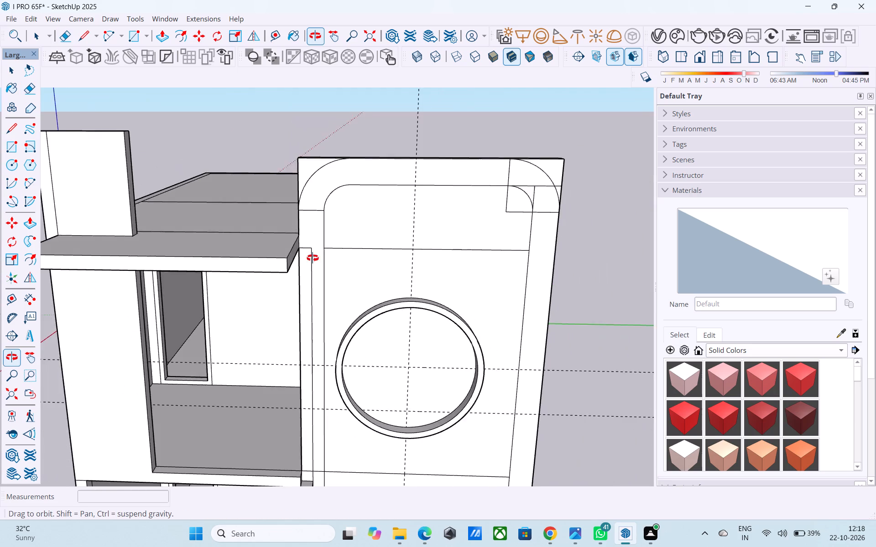
pyautogui.moveTo(313, 258); pyautogui.dragTo(248, 259, button='middle')
pyautogui.scroll(5, 248, 259)
pyautogui.press('space')
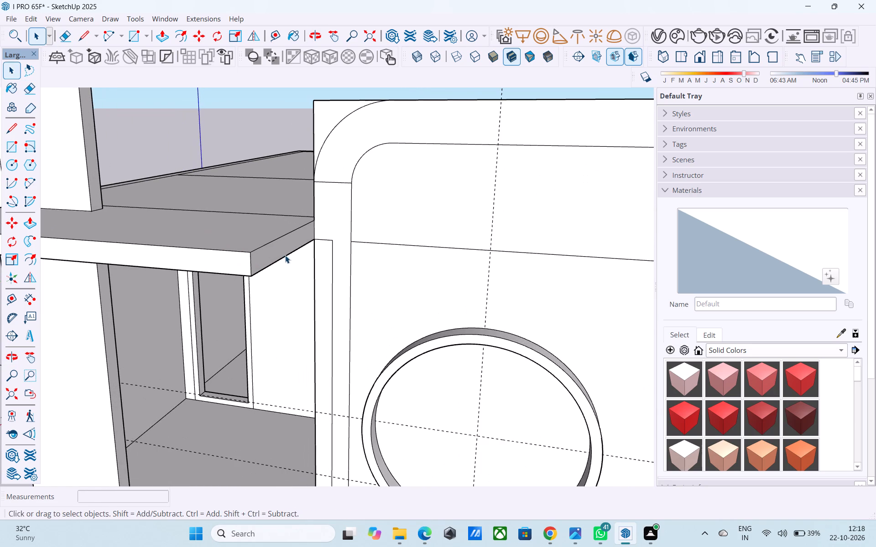
pyautogui.click(285, 255)
pyautogui.click(283, 252)
pyautogui.press('p')
pyautogui.click(282, 249)
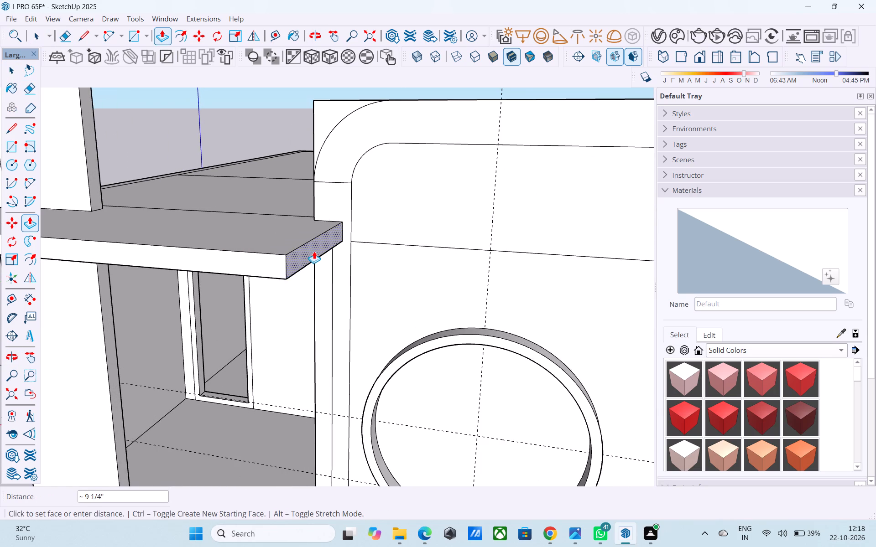
pyautogui.scroll(2, 325, 286)
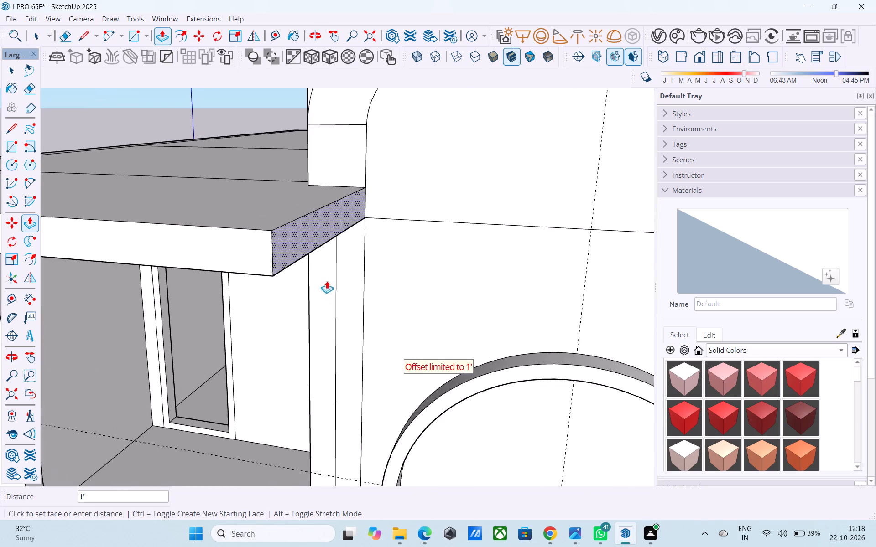
pyautogui.scroll(4, 327, 281)
pyautogui.click(336, 263)
pyautogui.press('space')
# Erase the short horizontal line across the frame strip at the base of the new corner arcs.
pyautogui.scroll(-8, 334, 264)
pyautogui.moveTo(334, 272); pyautogui.dragTo(340, 272, button='middle')
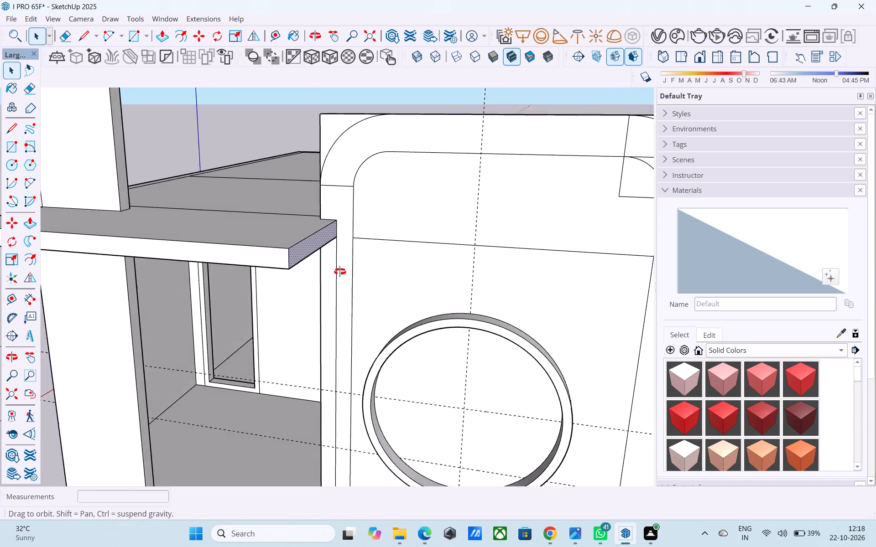
pyautogui.moveTo(340, 272); pyautogui.dragTo(401, 291, button='middle')
pyautogui.scroll(3, 366, 181)
pyautogui.scroll(-4, 328, 195)
pyautogui.scroll(3, 334, 191)
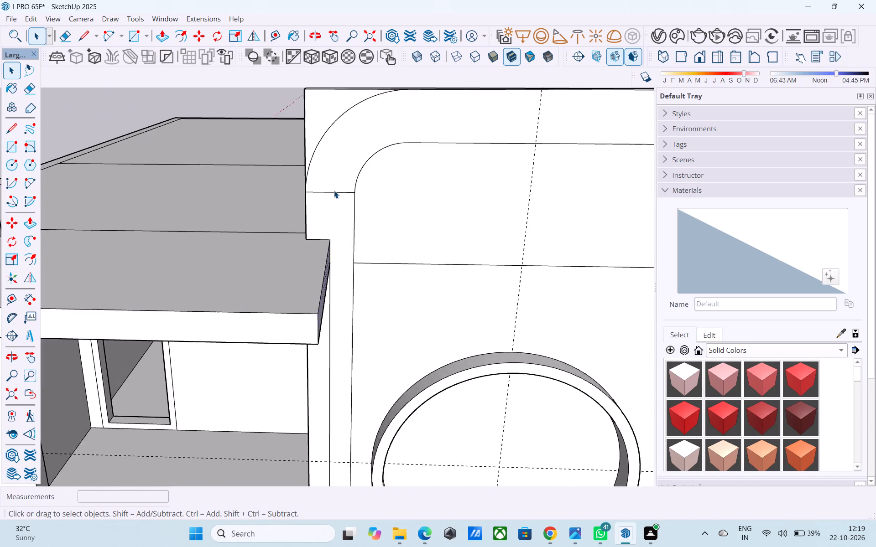
pyautogui.scroll(3, 334, 191)
pyautogui.press('e')
pyautogui.click(334, 191)
# Erase the square construction lines around the arcs in the frame's opposite top corner, leaving only the rounded outlines.
pyautogui.scroll(-11, 210, 252)
pyautogui.scroll(4, 449, 230)
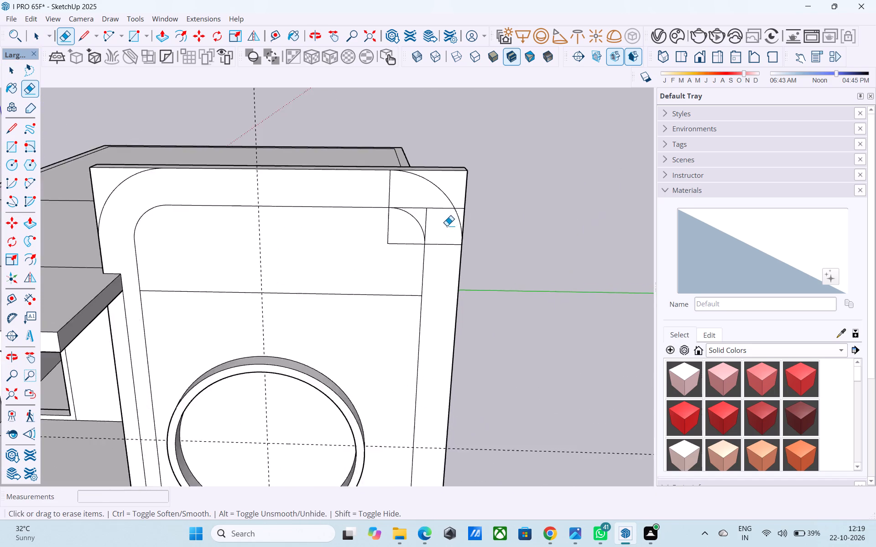
pyautogui.scroll(4, 447, 226)
pyautogui.click(418, 218)
pyautogui.moveTo(417, 210); pyautogui.dragTo(412, 196)
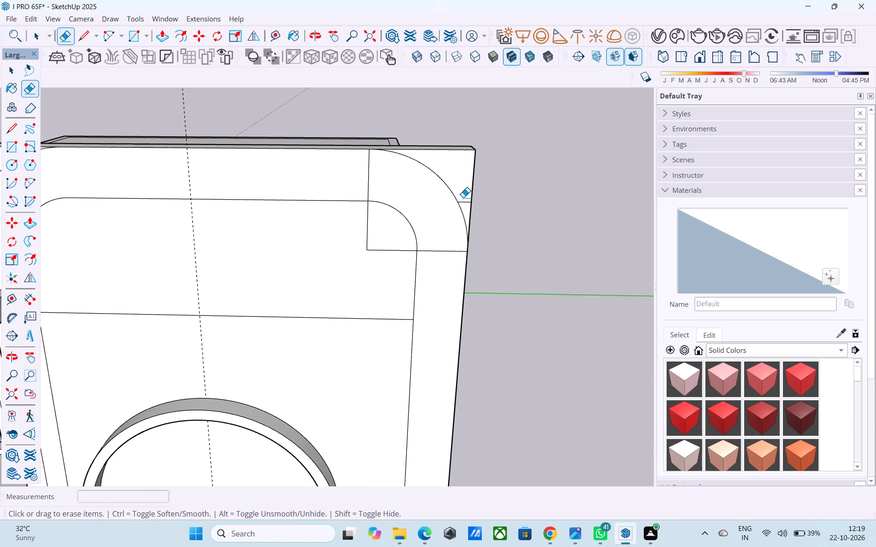
pyautogui.moveTo(463, 197); pyautogui.dragTo(464, 203)
pyautogui.click(379, 258)
pyautogui.moveTo(378, 248); pyautogui.dragTo(370, 248)
pyautogui.click(366, 237)
pyautogui.moveTo(371, 179); pyautogui.dragTo(364, 178)
pyautogui.moveTo(383, 244); pyautogui.dragTo(390, 275)
pyautogui.moveTo(441, 243); pyautogui.dragTo(442, 273)
pyautogui.press('space')
# Push the waste face outside the outer arc back 6" at the top corner away from the roof slab.
pyautogui.scroll(-6, 441, 273)
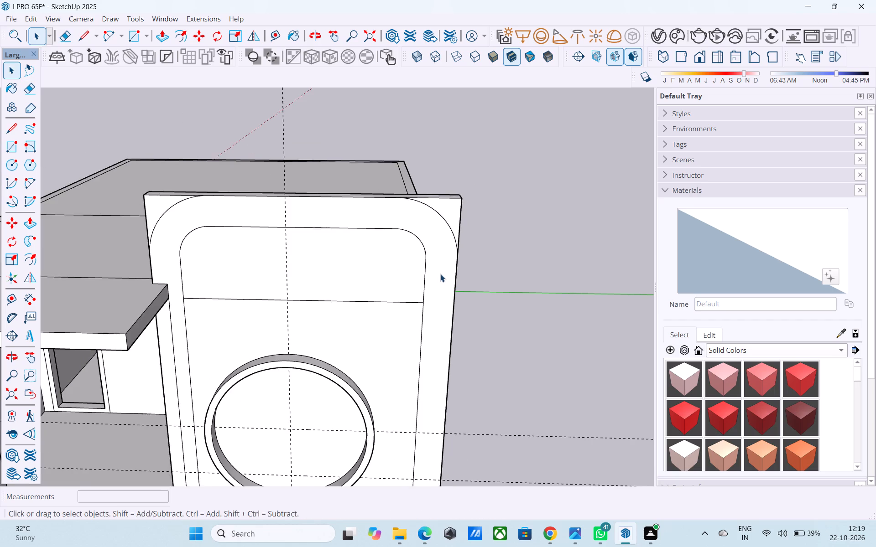
pyautogui.scroll(-4, 440, 274)
pyautogui.scroll(5, 446, 248)
pyautogui.moveTo(446, 242); pyautogui.dragTo(267, 273, button='middle')
pyautogui.scroll(4, 405, 268)
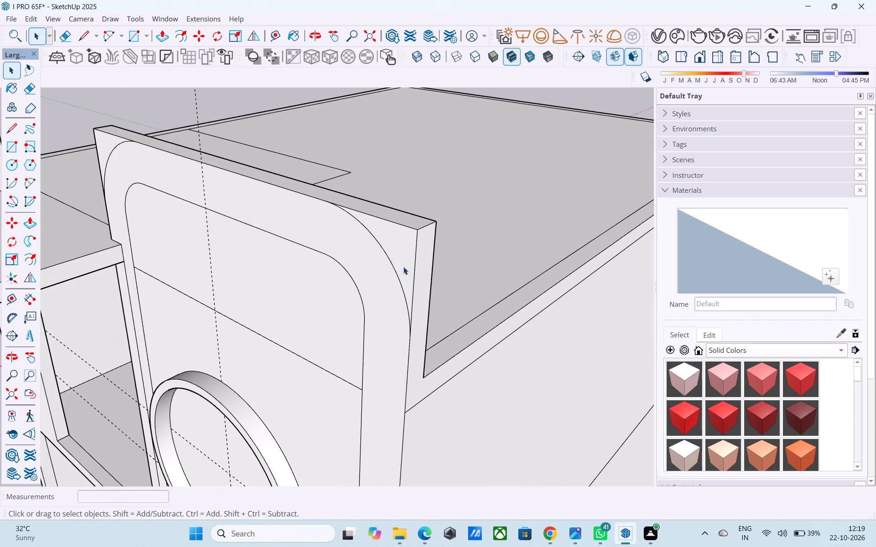
pyautogui.click(403, 259)
pyautogui.press('p')
pyautogui.click(403, 259)
pyautogui.click(418, 243)
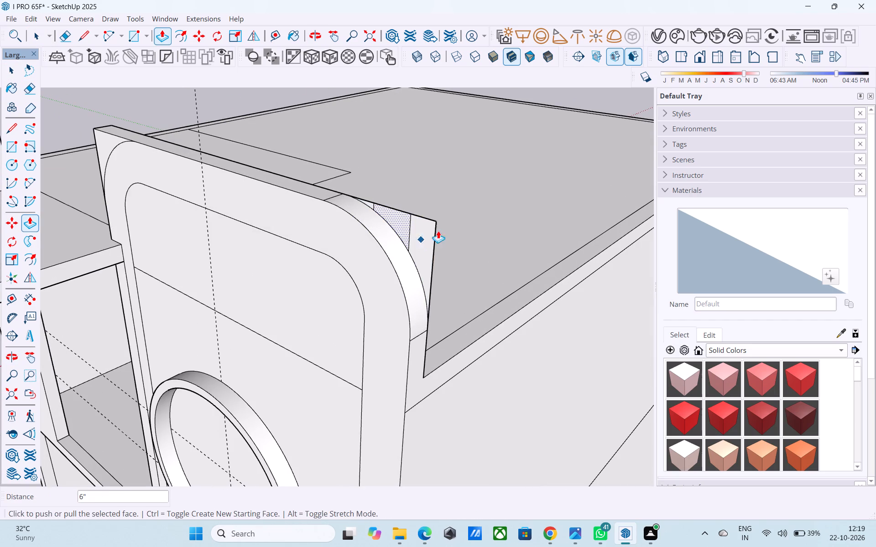
pyautogui.moveTo(459, 229); pyautogui.dragTo(587, 265, button='middle')
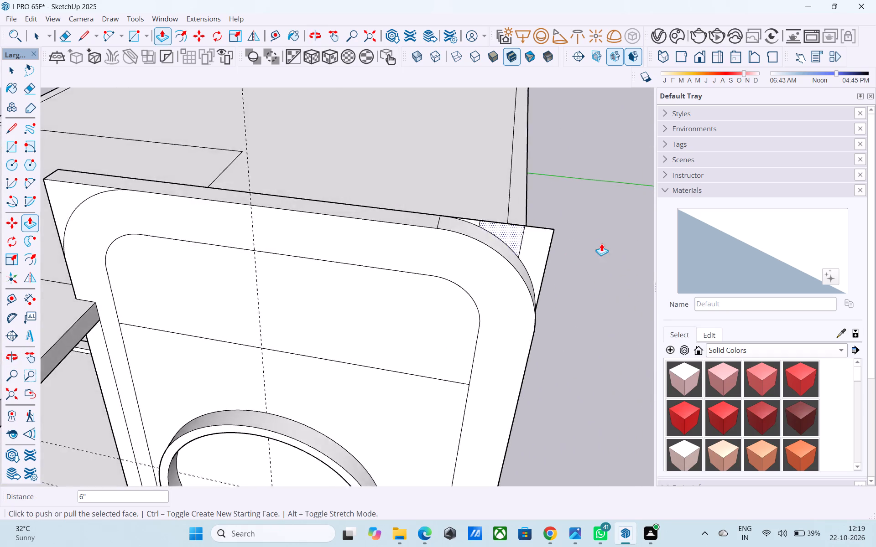
pyautogui.scroll(-5, 601, 243)
pyautogui.scroll(12, 444, 237)
pyautogui.press('space')
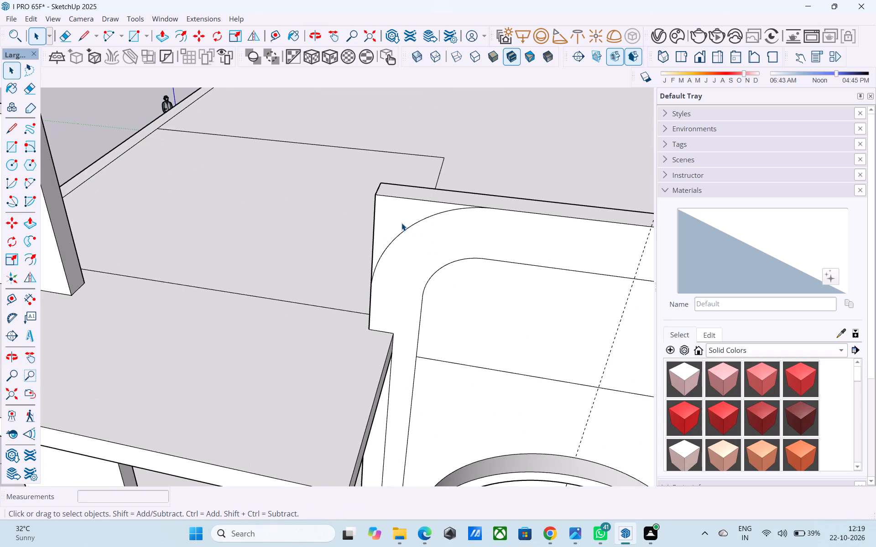
# Push the waste face outside the outer arc back 6" at the frame's top corner beside the roof slab.
pyautogui.click(401, 223)
pyautogui.press('p')
pyautogui.press('space')
pyautogui.click(398, 219)
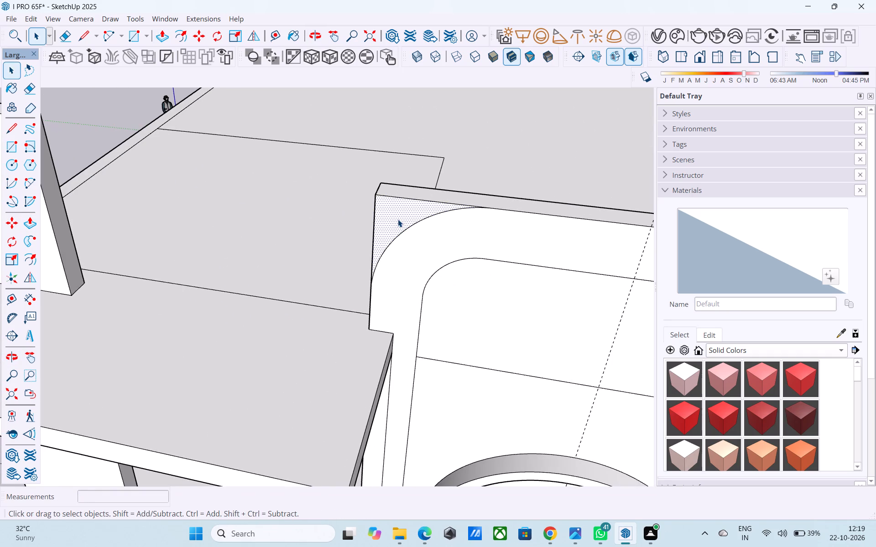
pyautogui.press('p')
pyautogui.doubleClick(398, 219)
pyautogui.scroll(-1, 396, 218)
pyautogui.press('space')
pyautogui.write('R')
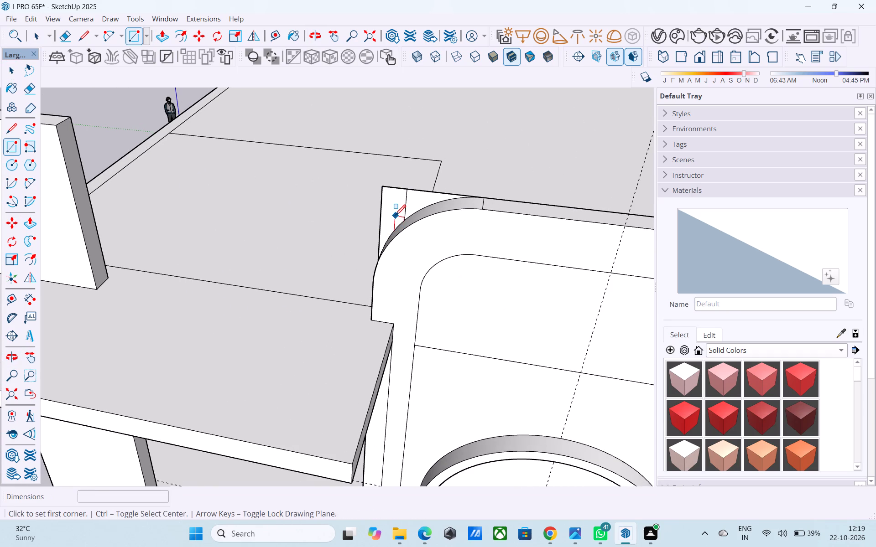
# Erase the leftover square edges behind the rounded top corner of the frame beside the roof slab.
pyautogui.press('e')
pyautogui.moveTo(390, 195); pyautogui.dragTo(384, 188)
pyautogui.moveTo(422, 201); pyautogui.dragTo(492, 200, button='middle')
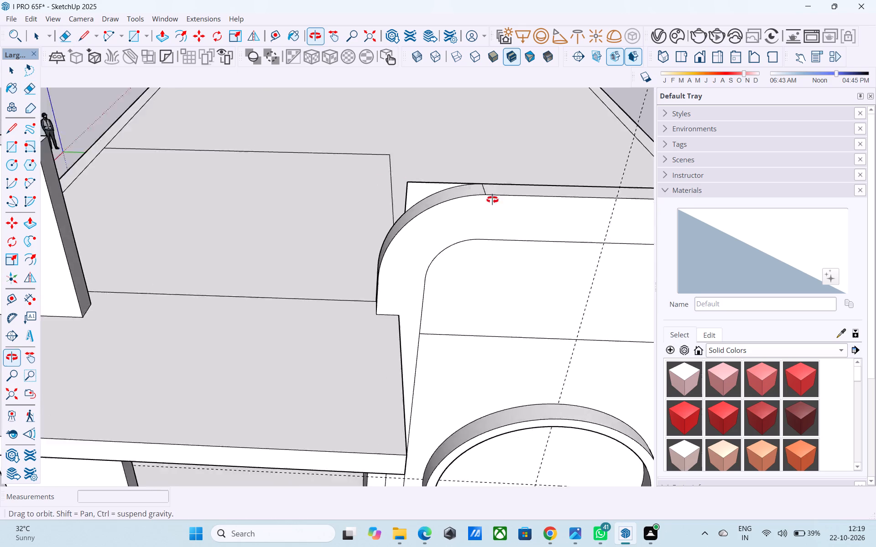
pyautogui.moveTo(492, 200); pyautogui.dragTo(559, 206, button='middle')
pyautogui.click(411, 173)
pyautogui.moveTo(408, 175); pyautogui.dragTo(401, 167)
pyautogui.moveTo(402, 175); pyautogui.dragTo(401, 171)
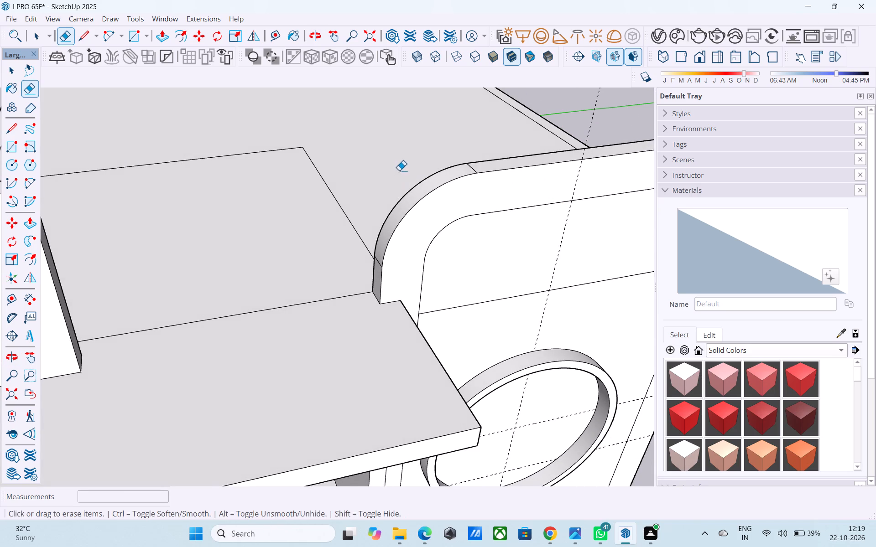
# Erase the leftover square edges behind the frame's opposite rounded top corner, away from the roof slab.
pyautogui.scroll(-4, 399, 177)
pyautogui.moveTo(416, 195); pyautogui.dragTo(245, 198, button='middle')
pyautogui.scroll(-5, 244, 195)
pyautogui.moveTo(422, 205); pyautogui.dragTo(352, 144, button='middle')
pyautogui.scroll(3, 422, 218)
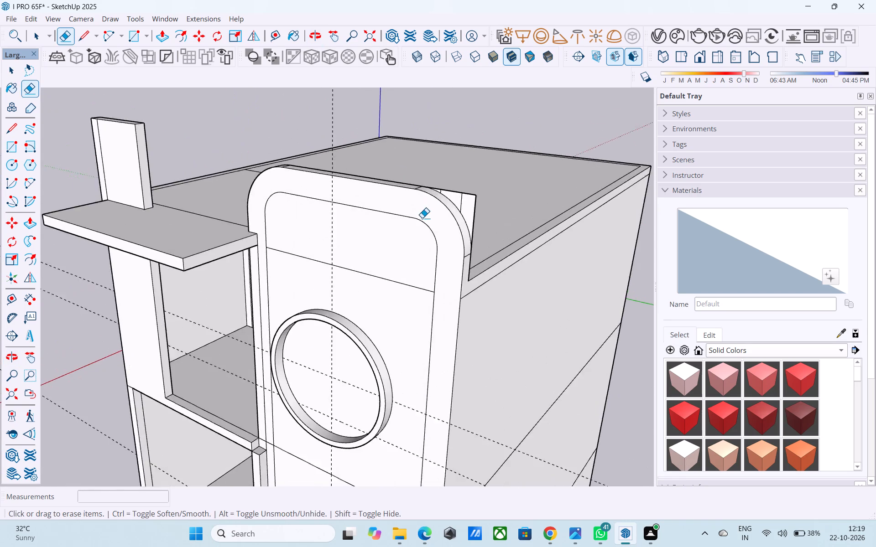
pyautogui.scroll(5, 422, 218)
pyautogui.moveTo(481, 199); pyautogui.dragTo(484, 192)
pyautogui.moveTo(471, 190); pyautogui.dragTo(471, 177)
pyautogui.moveTo(457, 189); pyautogui.dragTo(468, 177)
pyautogui.scroll(-1, 477, 184)
pyautogui.moveTo(480, 189); pyautogui.dragTo(521, 206, button='middle')
pyautogui.scroll(3, 507, 206)
pyautogui.moveTo(485, 201); pyautogui.dragTo(480, 199)
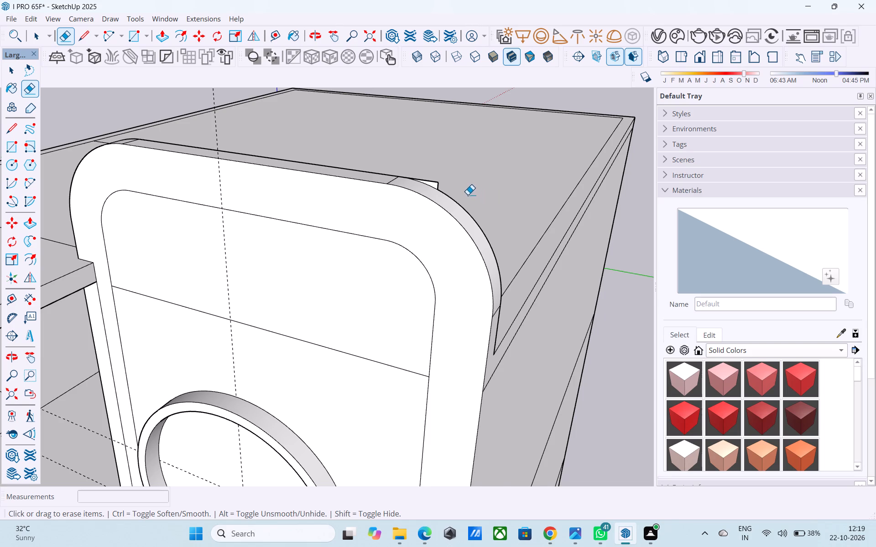
pyautogui.scroll(11, 445, 194)
pyautogui.moveTo(428, 173); pyautogui.dragTo(434, 160)
pyautogui.moveTo(438, 171); pyautogui.dragTo(445, 173)
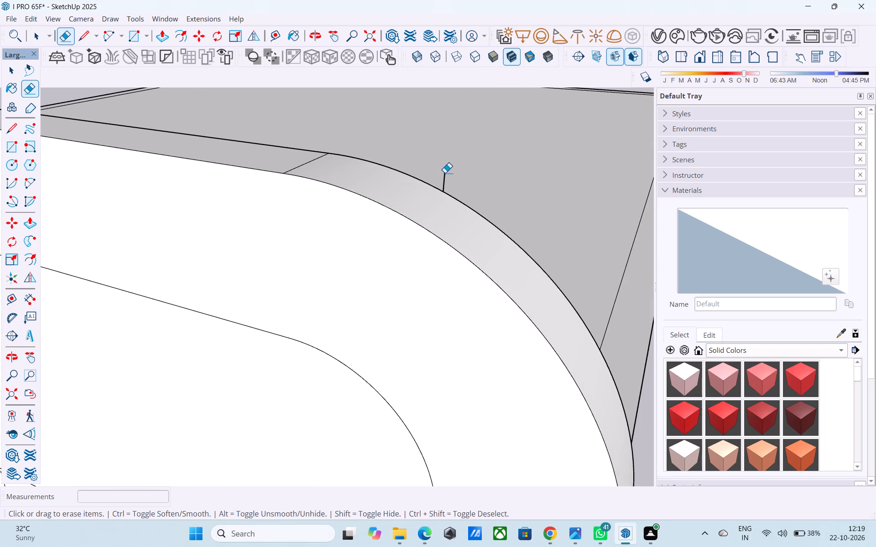
pyautogui.moveTo(445, 173); pyautogui.dragTo(445, 173)
# Examine the rounded frame and the whole facade from the front and from the side.
pyautogui.scroll(-17, 446, 226)
pyautogui.moveTo(425, 243); pyautogui.dragTo(436, 212, button='middle')
pyautogui.scroll(-5, 463, 162)
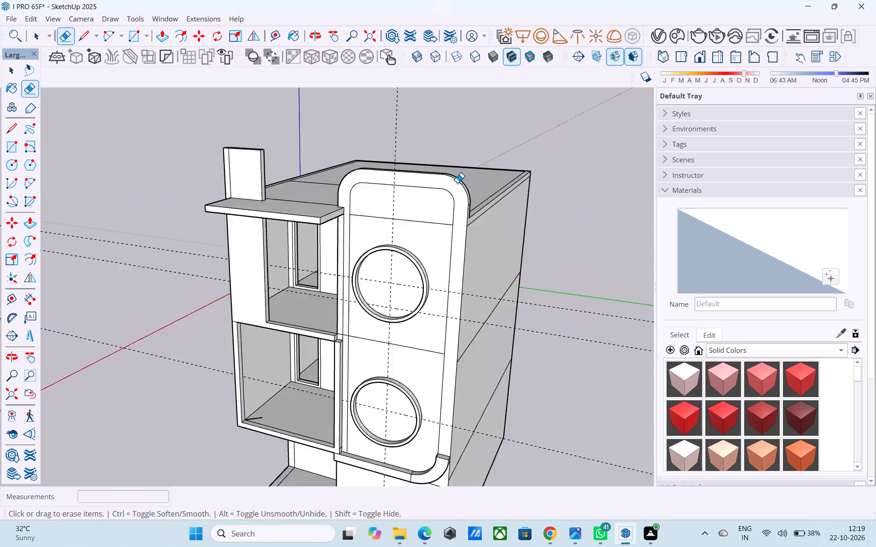
pyautogui.moveTo(433, 227); pyautogui.dragTo(455, 200, button='middle')
pyautogui.moveTo(424, 248); pyautogui.dragTo(479, 227, button='middle')
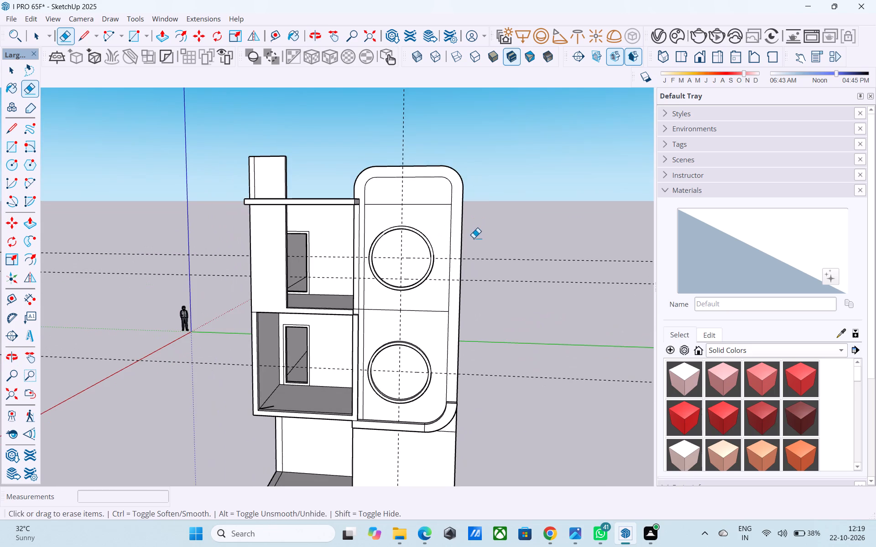
pyautogui.scroll(-5, 460, 206)
pyautogui.moveTo(461, 210); pyautogui.dragTo(266, 317, button='middle')
pyautogui.scroll(5, 446, 309)
pyautogui.moveTo(412, 284); pyautogui.dragTo(417, 279, button='middle')
pyautogui.scroll(1, 417, 281)
pyautogui.scroll(-5, 427, 252)
pyautogui.moveTo(424, 313); pyautogui.dragTo(495, 292, button='middle')
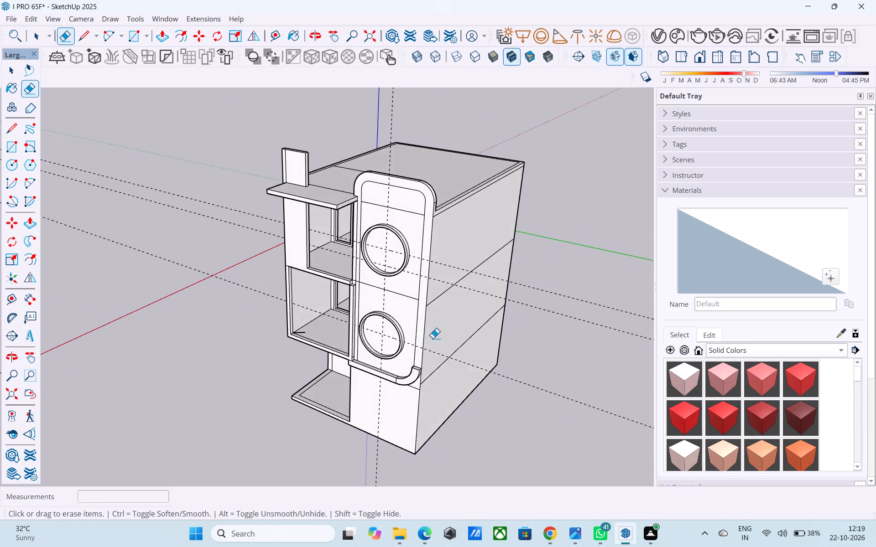
# Push the frame's raised curved bottom corner and its raised straight bottom strip back flush with the facade, the strip by 6".
pyautogui.scroll(12, 402, 395)
pyautogui.press('space')
pyautogui.click(413, 369)
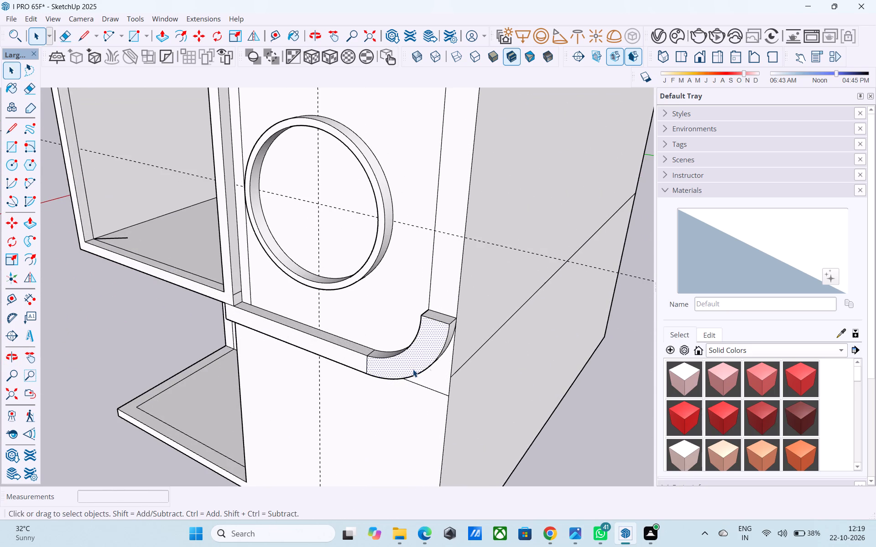
pyautogui.press('p')
pyautogui.click(413, 369)
pyautogui.click(448, 286)
pyautogui.press('space')
pyautogui.click(354, 356)
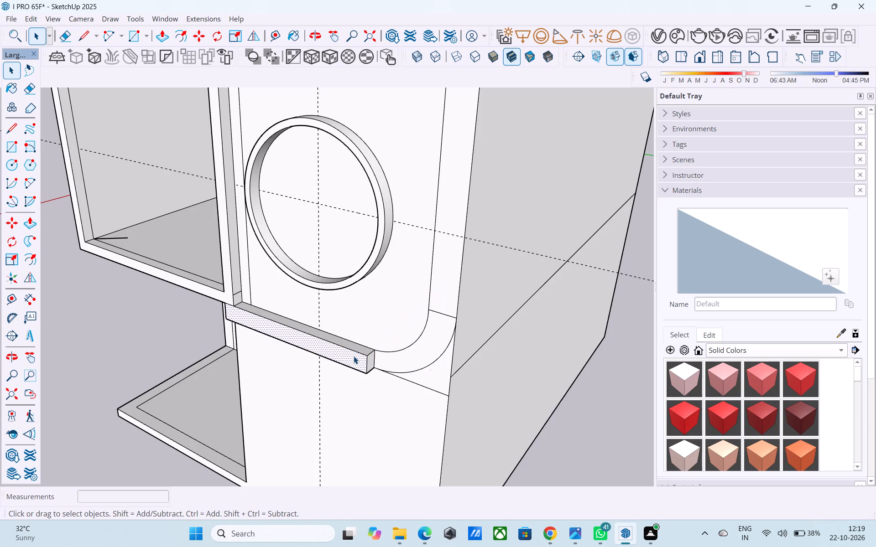
pyautogui.press('p')
pyautogui.click(354, 356)
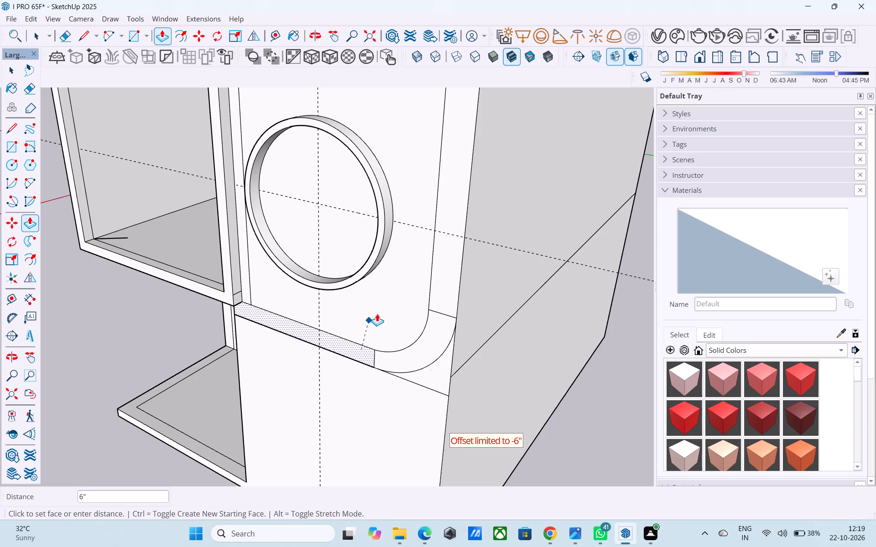
pyautogui.click(380, 310)
pyautogui.press('space')
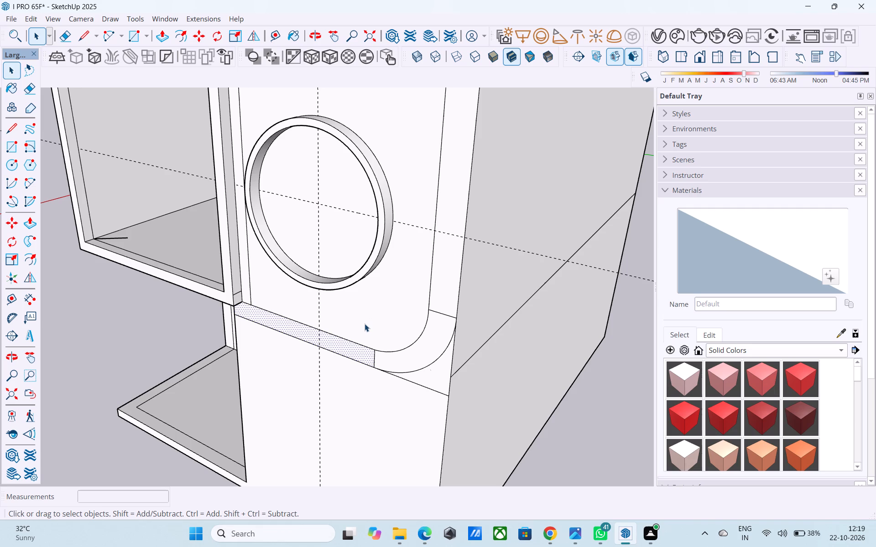
# Erase the two short dividing lines across the frame strip at the ends of the bottom corner arcs.
pyautogui.press('e')
pyautogui.scroll(4, 450, 311)
pyautogui.moveTo(447, 314); pyautogui.dragTo(439, 325)
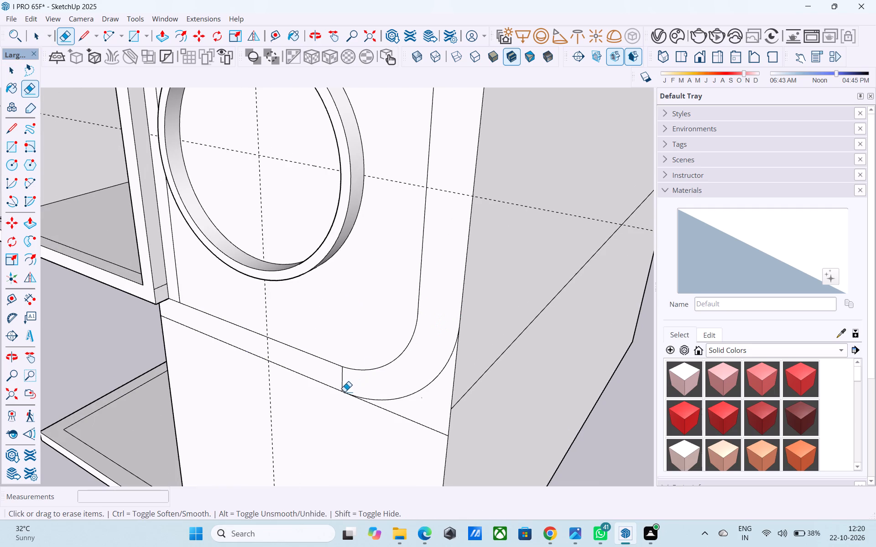
pyautogui.moveTo(345, 381); pyautogui.dragTo(339, 379)
pyautogui.moveTo(338, 378); pyautogui.dragTo(474, 324, button='middle')
pyautogui.scroll(-2, 475, 321)
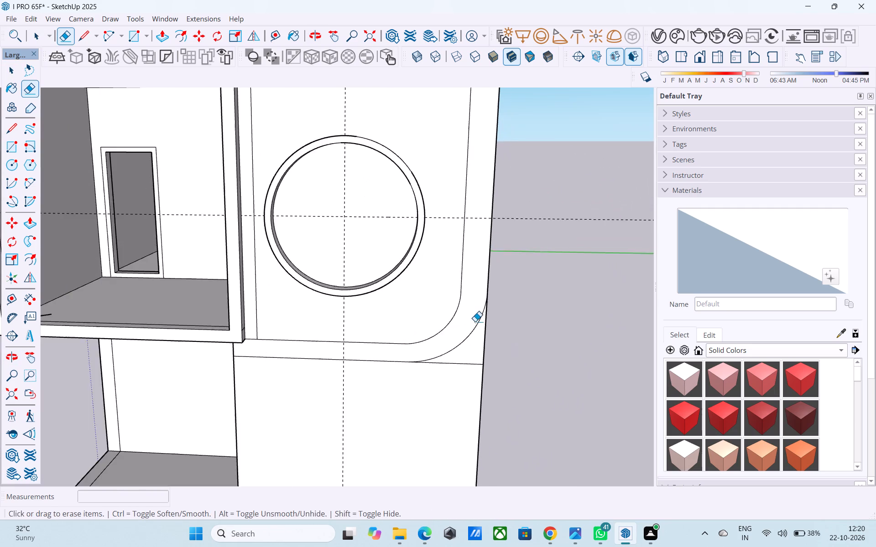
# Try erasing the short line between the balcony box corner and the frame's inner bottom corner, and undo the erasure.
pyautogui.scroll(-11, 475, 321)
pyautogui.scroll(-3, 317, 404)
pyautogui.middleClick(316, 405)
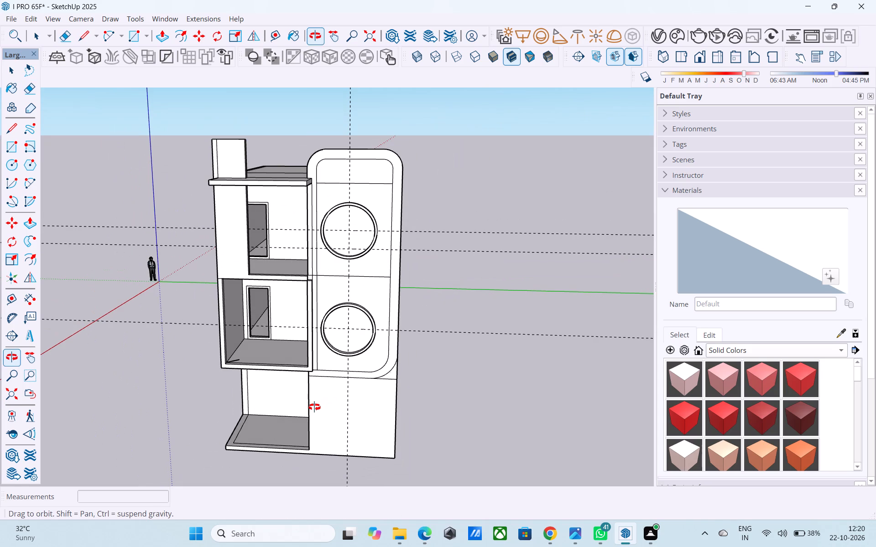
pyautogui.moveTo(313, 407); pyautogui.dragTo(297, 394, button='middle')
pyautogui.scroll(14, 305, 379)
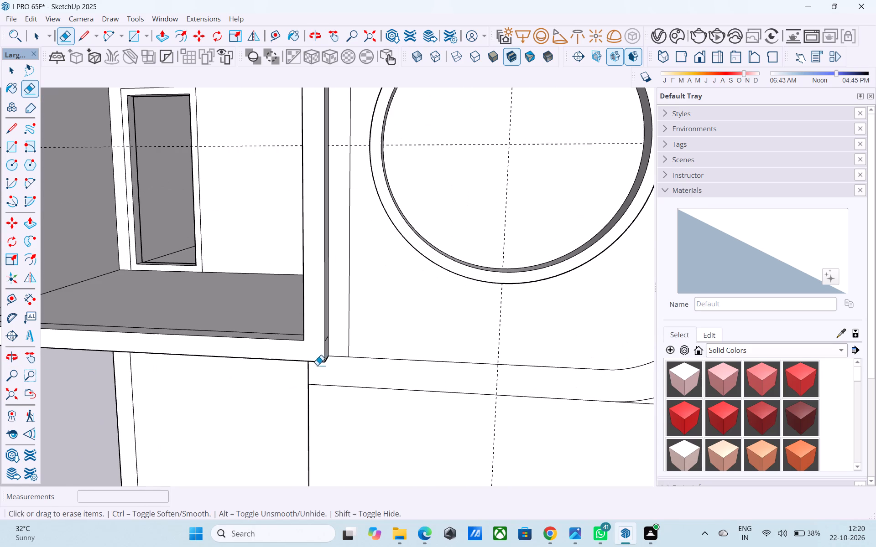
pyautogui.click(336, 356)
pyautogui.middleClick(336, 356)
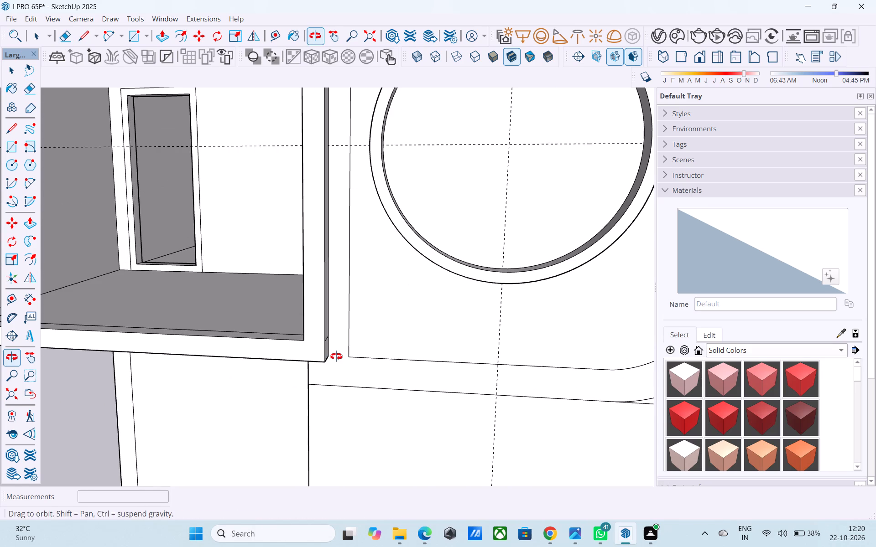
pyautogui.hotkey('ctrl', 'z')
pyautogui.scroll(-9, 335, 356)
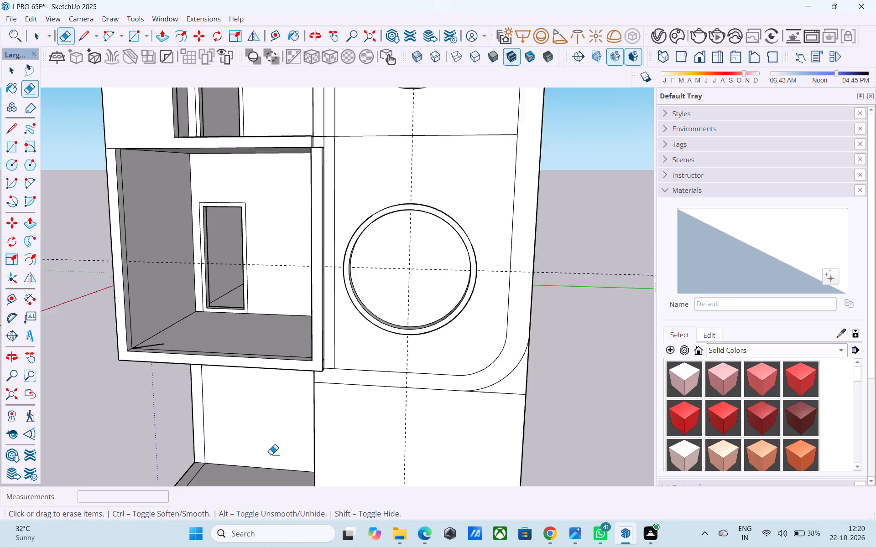
# Push/Pull the roof slab's end face 6" across the frame strip up to the frame's inner vertical line.
pyautogui.scroll(-3, 271, 454)
pyautogui.moveTo(271, 456); pyautogui.dragTo(273, 441, button='middle')
pyautogui.scroll(4, 287, 325)
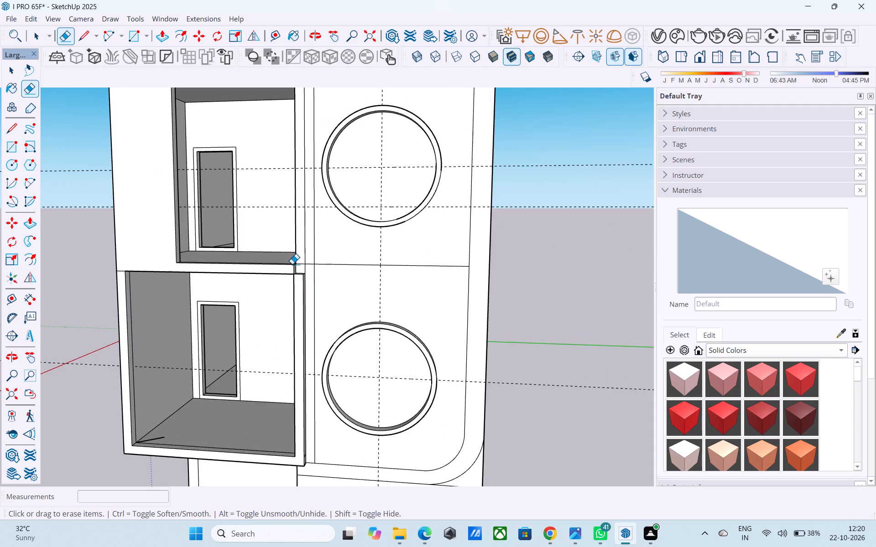
pyautogui.scroll(-4, 281, 279)
pyautogui.moveTo(262, 328); pyautogui.dragTo(260, 399, button='middle')
pyautogui.scroll(9, 282, 146)
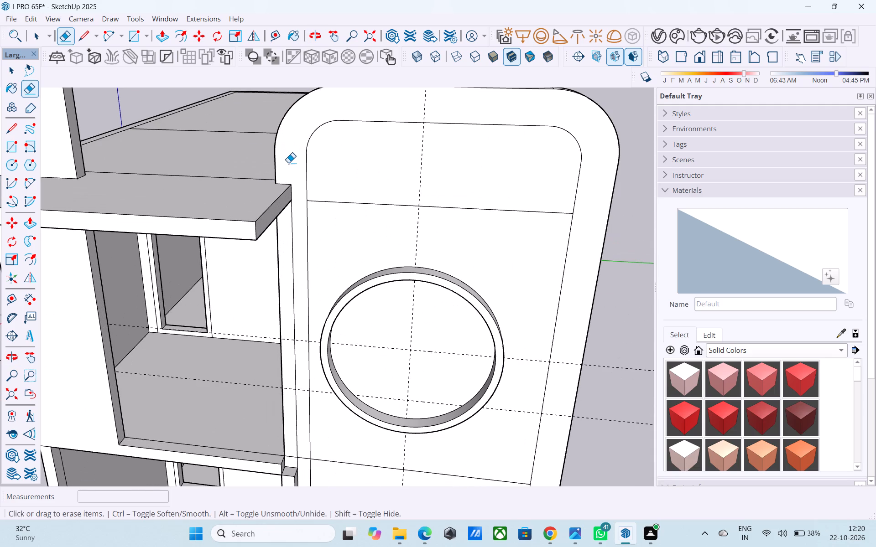
pyautogui.scroll(2, 288, 163)
pyautogui.press('space')
pyautogui.click(281, 209)
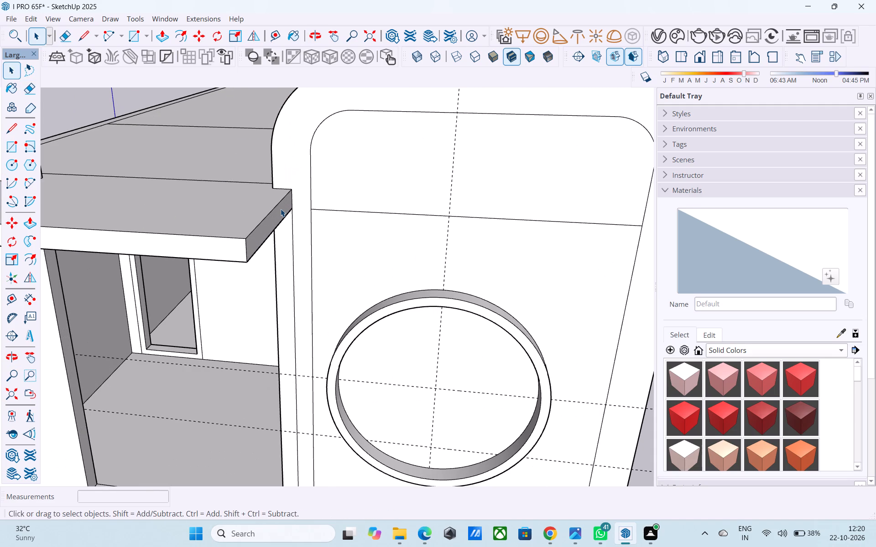
pyautogui.press('p')
pyautogui.click(281, 209)
pyautogui.click(310, 181)
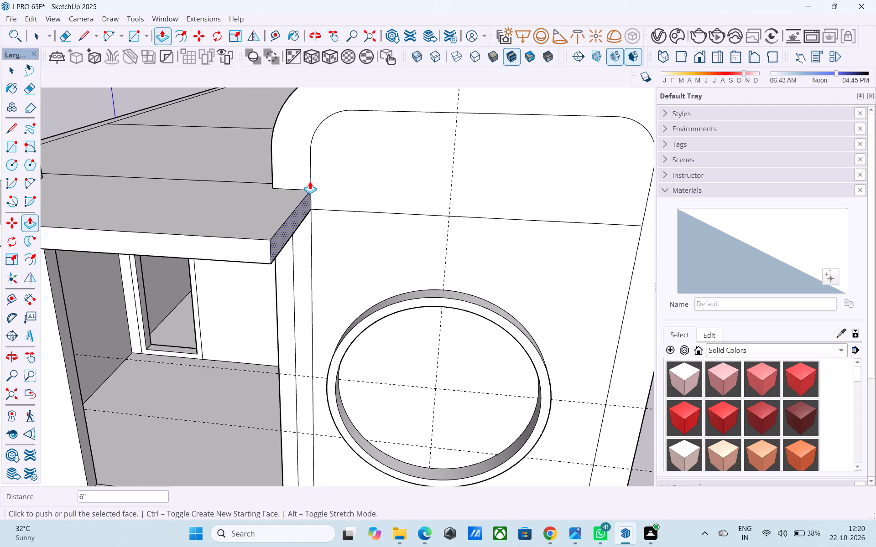
pyautogui.press('space')
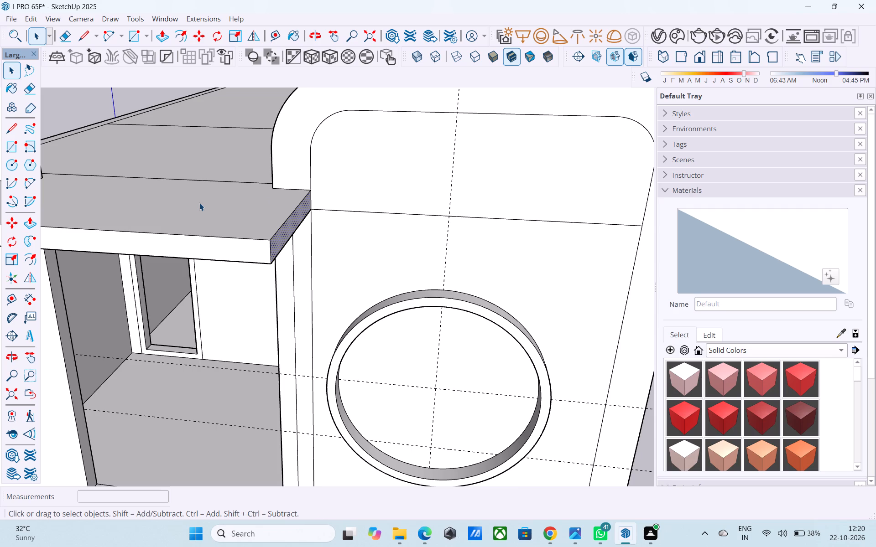
# Pull the rounded frame face out 6" from the facade around the two circular rings.
pyautogui.scroll(-5, 199, 203)
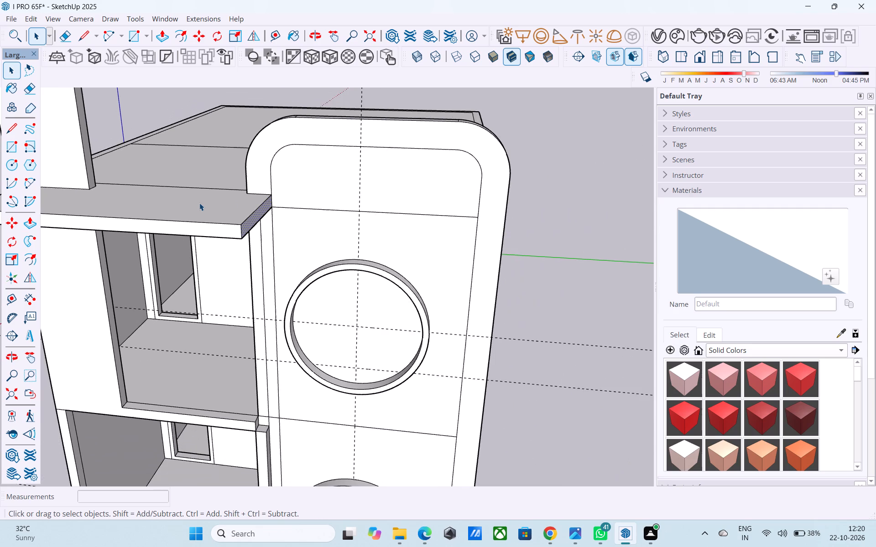
pyautogui.scroll(-3, 199, 203)
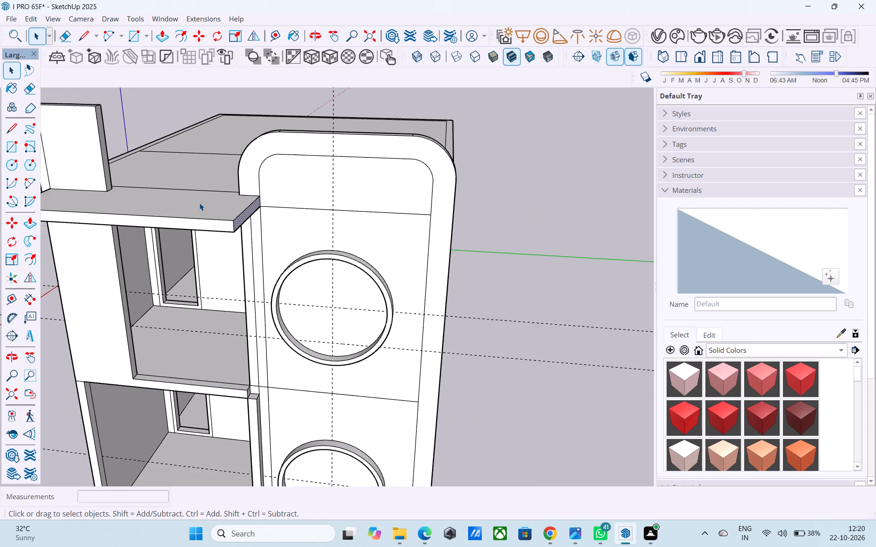
pyautogui.scroll(-4, 199, 203)
pyautogui.moveTo(199, 203); pyautogui.dragTo(212, 181, button='middle')
pyautogui.click(268, 165)
pyautogui.moveTo(268, 164); pyautogui.dragTo(178, 186, button='middle')
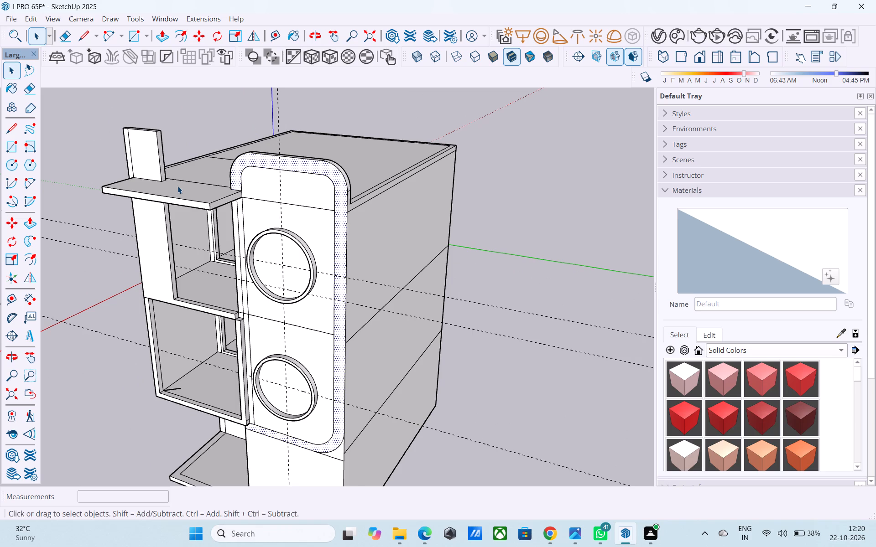
pyautogui.scroll(-3, 177, 186)
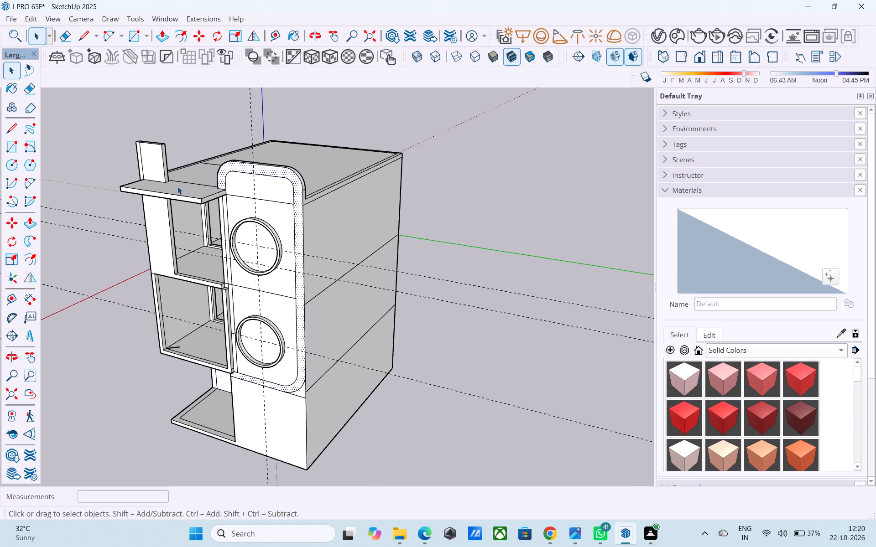
pyautogui.scroll(-5, 177, 186)
pyautogui.scroll(-3, 262, 187)
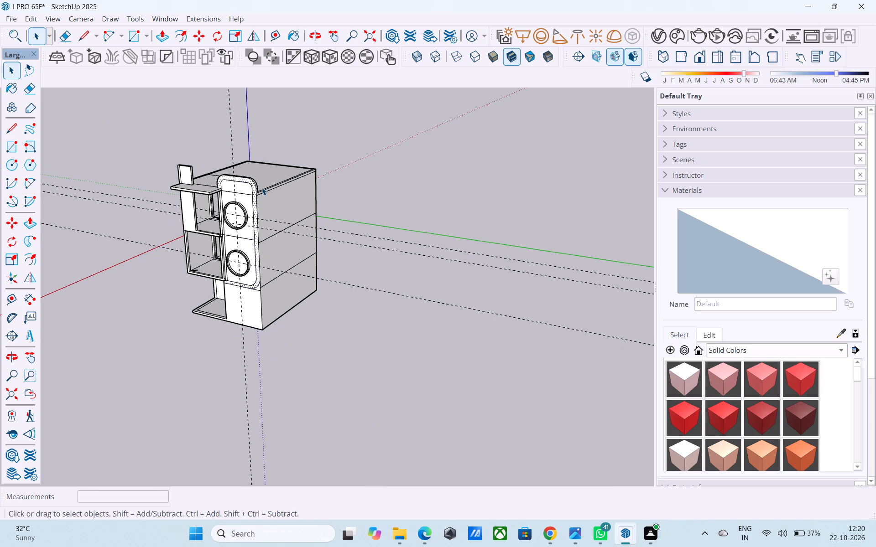
pyautogui.scroll(-1, 262, 187)
pyautogui.moveTo(259, 201); pyautogui.dragTo(440, 205, button='middle')
pyautogui.scroll(-4, 446, 174)
pyautogui.moveTo(413, 218); pyautogui.dragTo(334, 225, button='middle')
pyautogui.scroll(2, 304, 201)
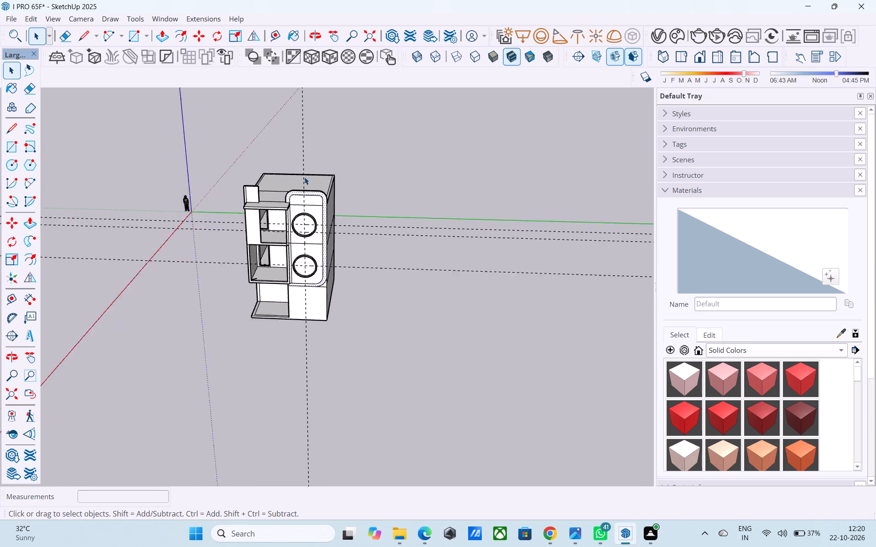
pyautogui.scroll(3, 304, 177)
pyautogui.moveTo(359, 202); pyautogui.dragTo(306, 187, button='middle')
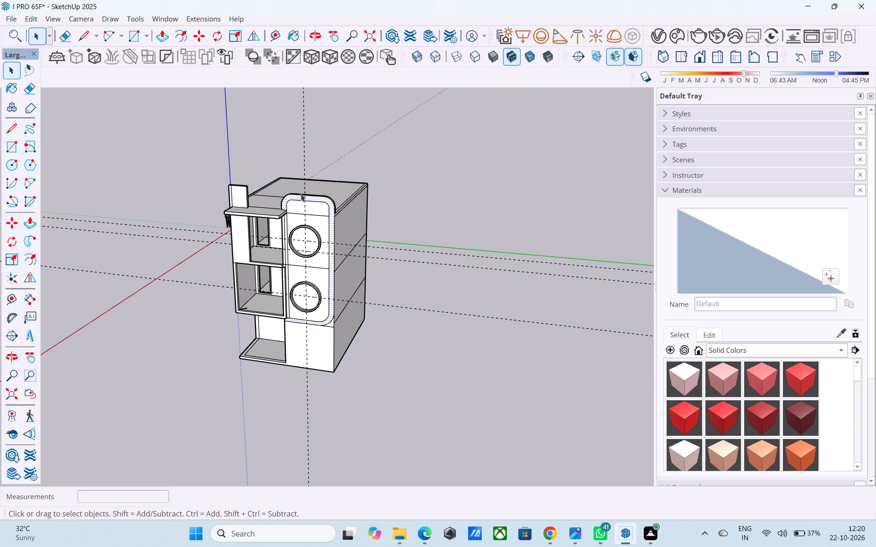
pyautogui.middleClick(301, 194)
pyautogui.scroll(-5, 300, 191)
pyautogui.moveTo(300, 191); pyautogui.dragTo(216, 210, button='middle')
pyautogui.scroll(10, 292, 217)
pyautogui.moveTo(363, 188); pyautogui.dragTo(370, 185, button='middle')
pyautogui.scroll(4, 370, 186)
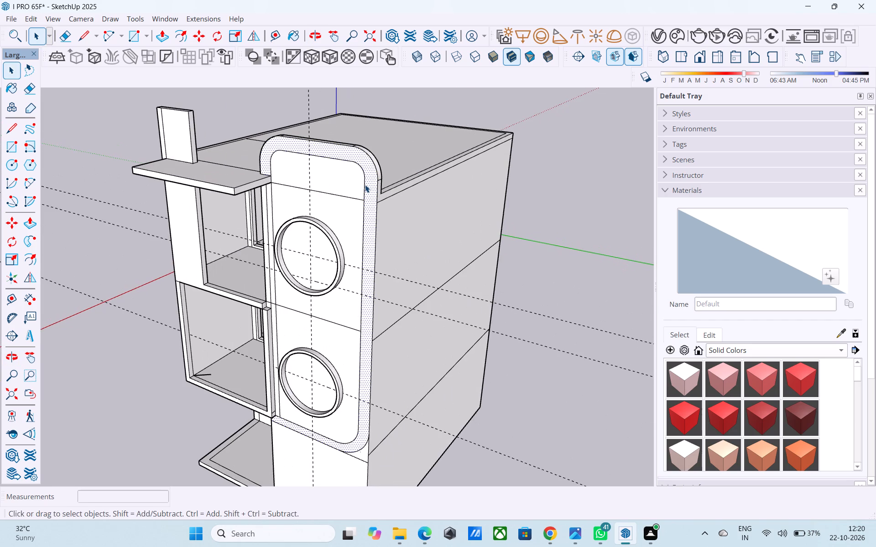
pyautogui.press('p')
pyautogui.click(364, 182)
pyautogui.press('6')
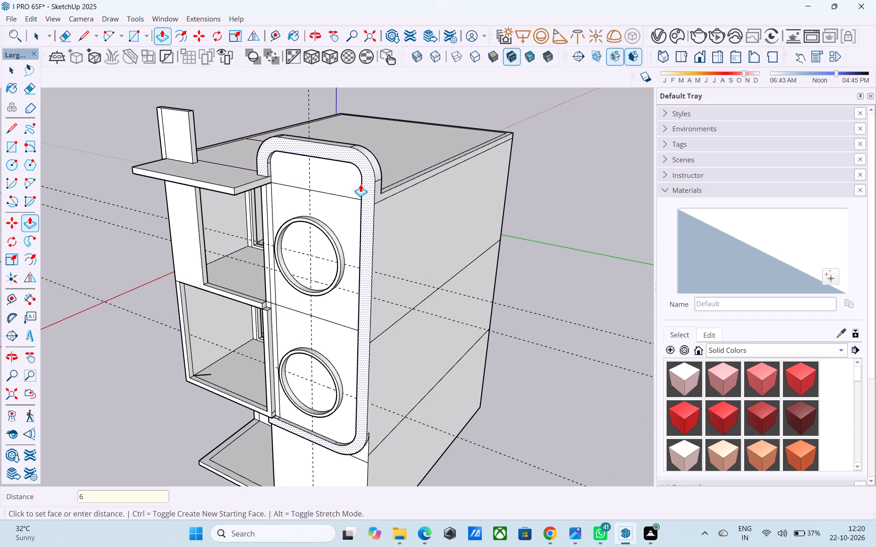
pyautogui.hotkey('shift', '"')
pyautogui.press('Return')
pyautogui.press('space')
pyautogui.scroll(-4, 358, 186)
pyautogui.moveTo(347, 201); pyautogui.dragTo(493, 141, button='middle')
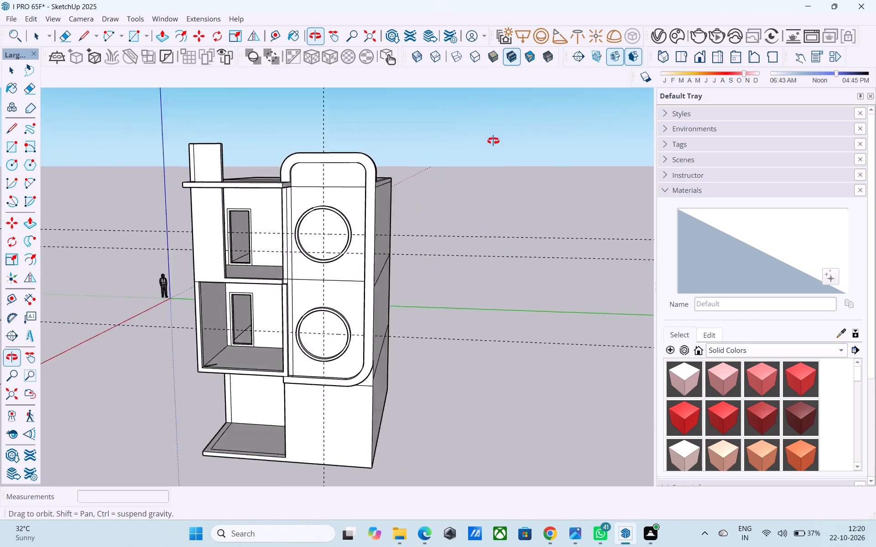
# Examine the raised frame's bottom corner and the whole front facade, from the rooftop panel down to the ground-floor recess.
pyautogui.moveTo(493, 141); pyautogui.dragTo(596, 174, button='middle')
pyautogui.moveTo(503, 231); pyautogui.dragTo(478, 177, button='middle')
pyautogui.scroll(-3, 478, 175)
pyautogui.scroll(6, 425, 330)
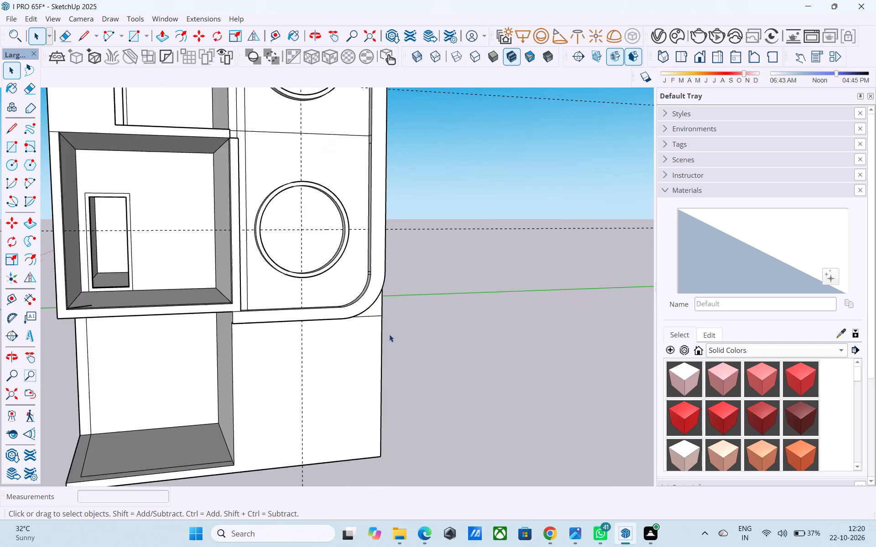
pyautogui.scroll(9, 346, 302)
pyautogui.moveTo(349, 298); pyautogui.dragTo(236, 292, button='middle')
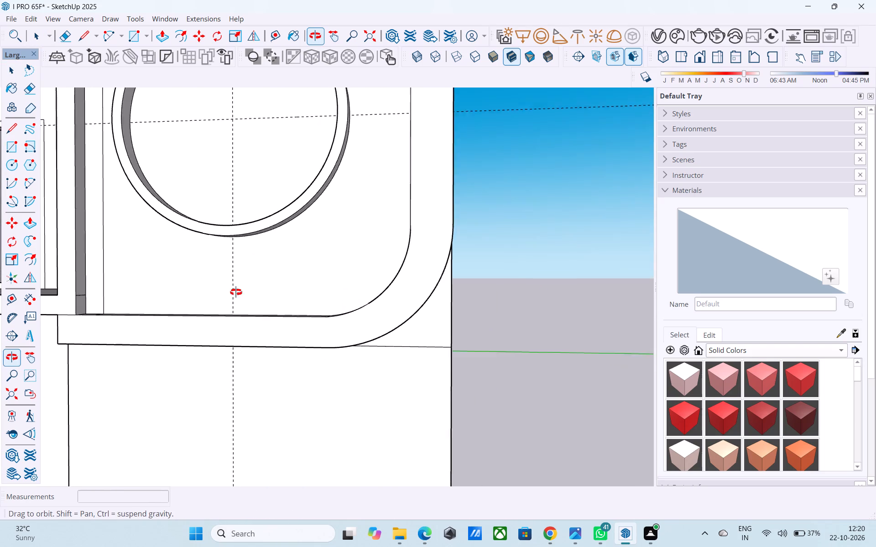
pyautogui.moveTo(236, 292); pyautogui.dragTo(231, 302, button='middle')
pyautogui.scroll(-11, 245, 307)
pyautogui.scroll(-5, 421, 273)
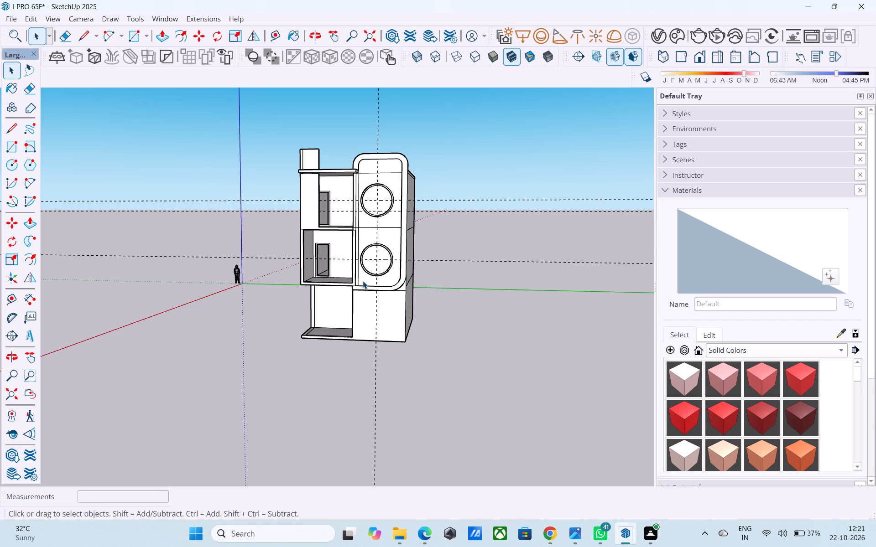
pyautogui.moveTo(364, 282); pyautogui.dragTo(385, 230, button='middle')
pyautogui.scroll(1, 385, 230)
pyautogui.scroll(-4, 384, 231)
pyautogui.moveTo(368, 266); pyautogui.dragTo(457, 220, button='middle')
pyautogui.scroll(5, 419, 244)
pyautogui.scroll(-5, 391, 232)
pyautogui.moveTo(356, 278); pyautogui.dragTo(290, 359, button='middle')
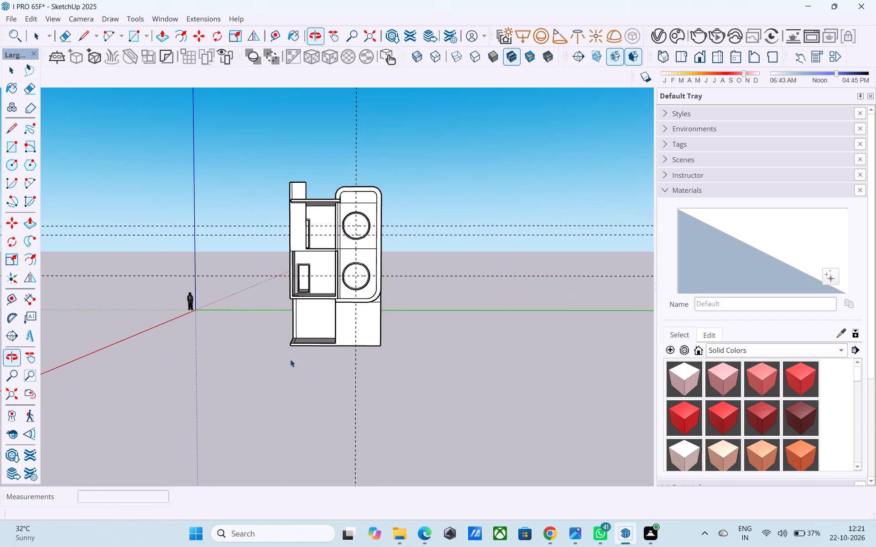
pyautogui.scroll(-2, 375, 344)
pyautogui.moveTo(323, 349); pyautogui.dragTo(301, 347, button='middle')
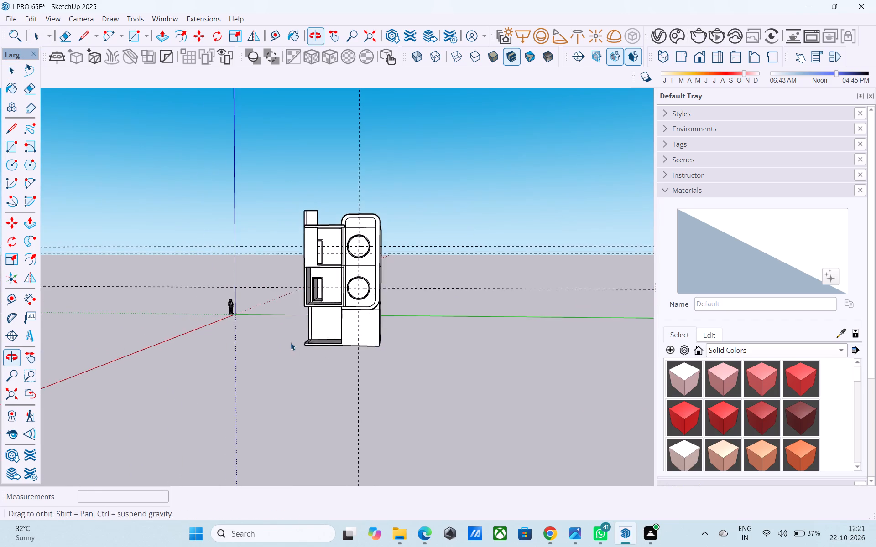
pyautogui.scroll(14, 300, 322)
# Draw a 7' by 3' door rectangle on the ground-floor recess's back wall, starting where the vertical line meets the floor.
pyautogui.press('space')
pyautogui.write('T')
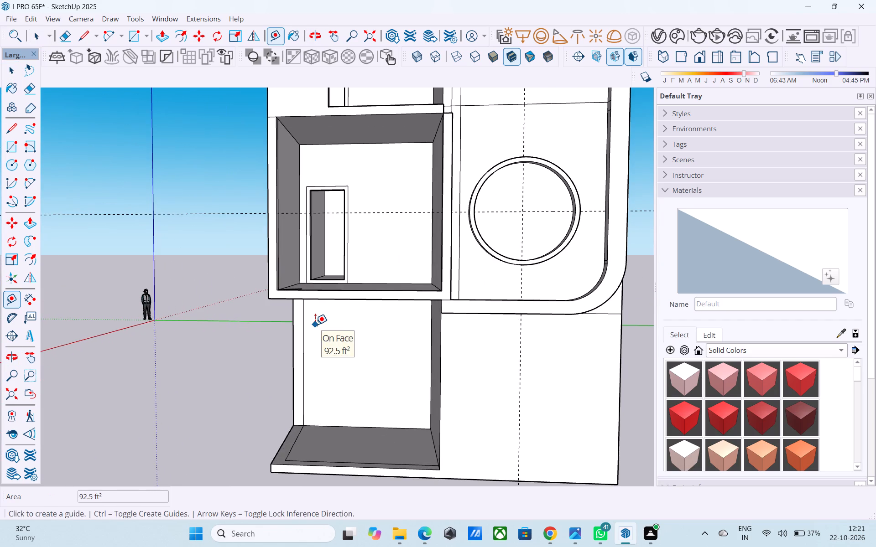
pyautogui.press('space')
pyautogui.scroll(-4, 316, 387)
pyautogui.moveTo(316, 387); pyautogui.dragTo(315, 429, button='middle')
pyautogui.scroll(5, 315, 429)
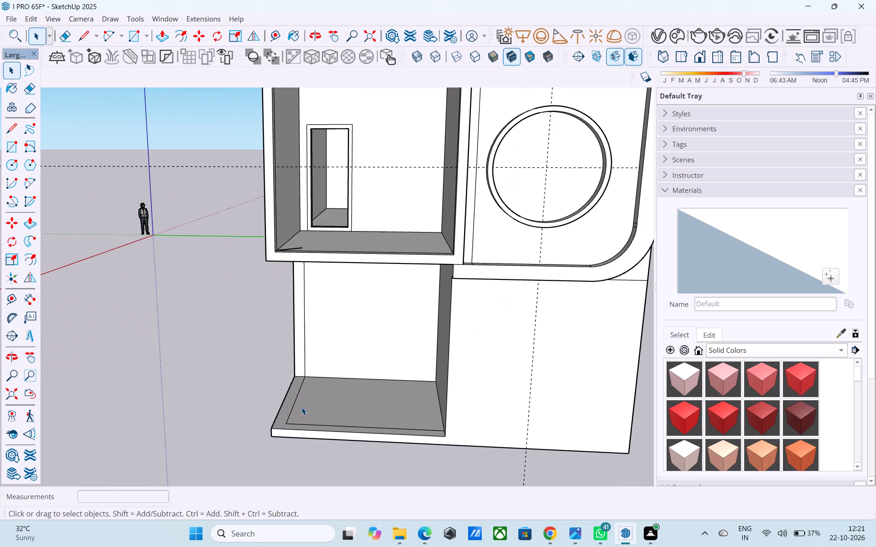
pyautogui.moveTo(302, 405); pyautogui.dragTo(331, 404, button='middle')
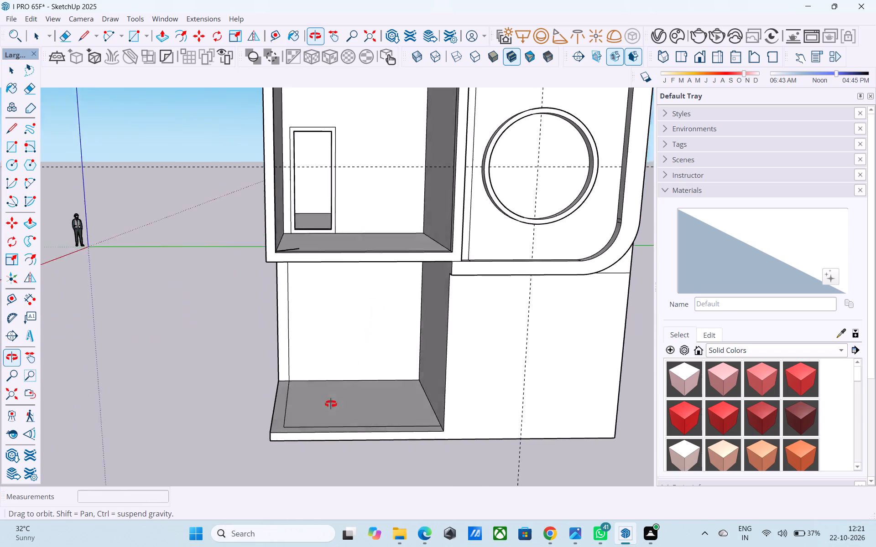
pyautogui.moveTo(331, 404); pyautogui.dragTo(310, 374, button='middle')
pyautogui.scroll(4, 310, 374)
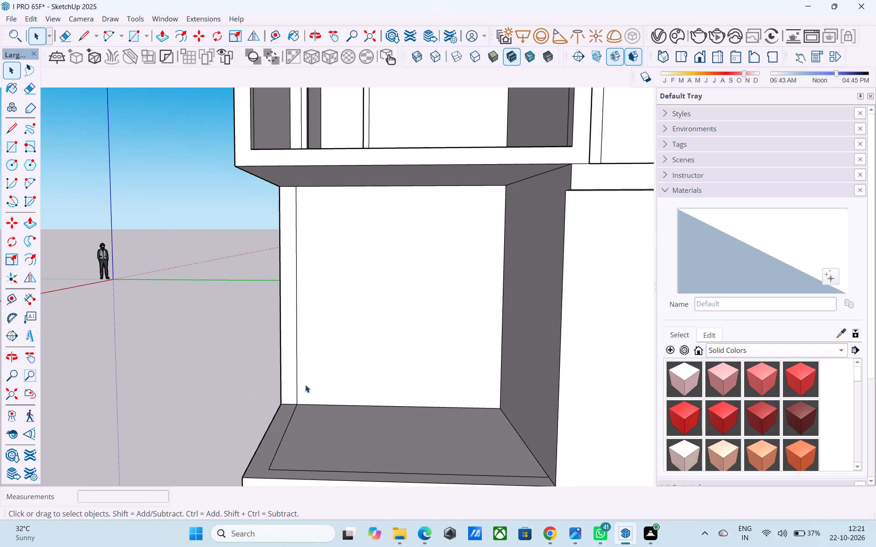
pyautogui.press('r')
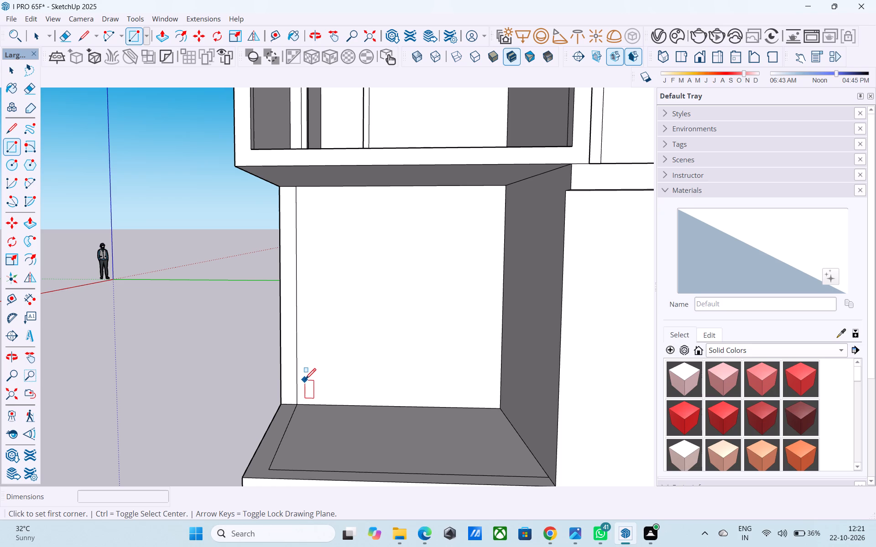
pyautogui.scroll(3, 304, 388)
pyautogui.click(295, 409)
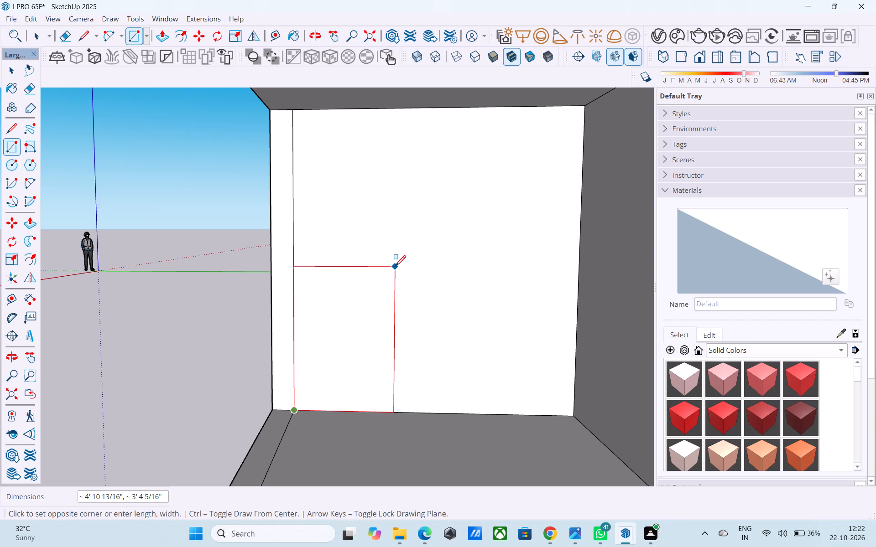
pyautogui.write("7',3'")
pyautogui.press('Return')
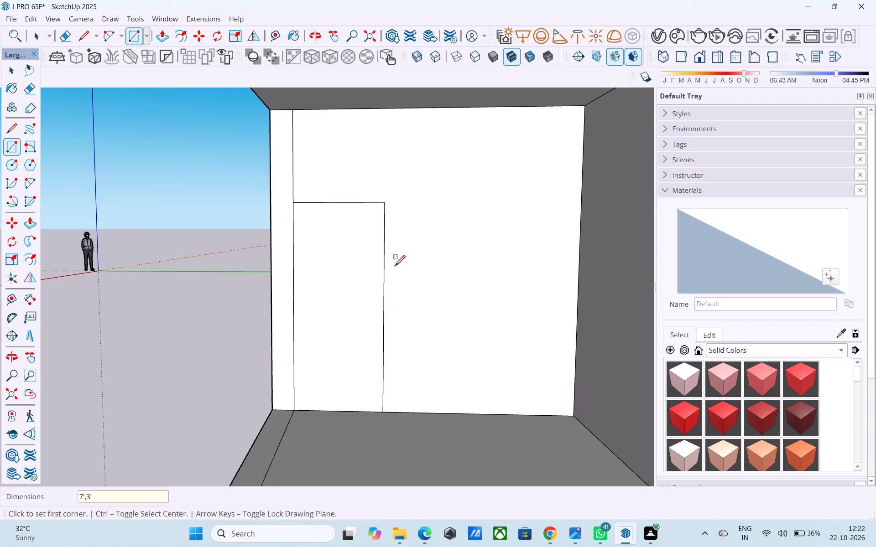
# Offset the ground-floor door rectangle inward by 3" to form its frame.
pyautogui.scroll(-1, 442, 304)
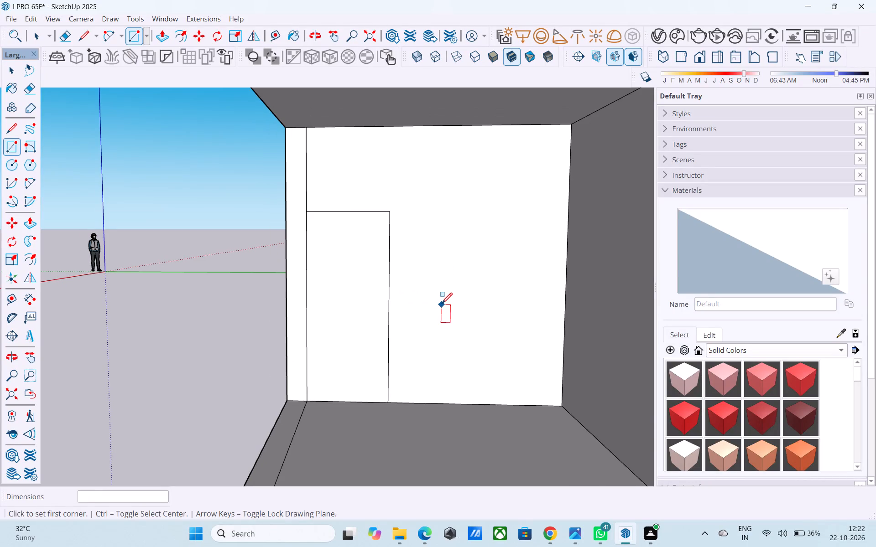
pyautogui.scroll(-2, 442, 304)
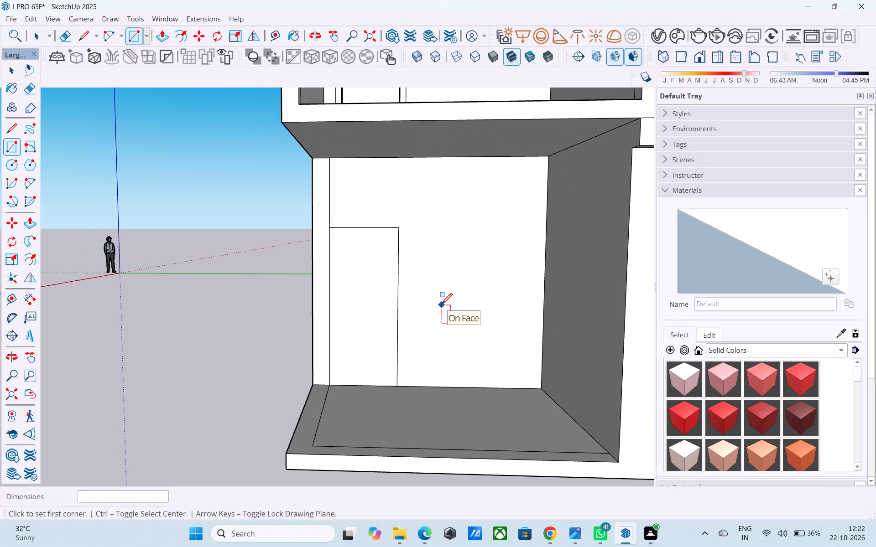
pyautogui.scroll(-1, 442, 305)
pyautogui.moveTo(442, 305); pyautogui.dragTo(446, 364, button='middle')
pyautogui.scroll(-5, 456, 336)
pyautogui.moveTo(394, 268); pyautogui.dragTo(393, 238, button='middle')
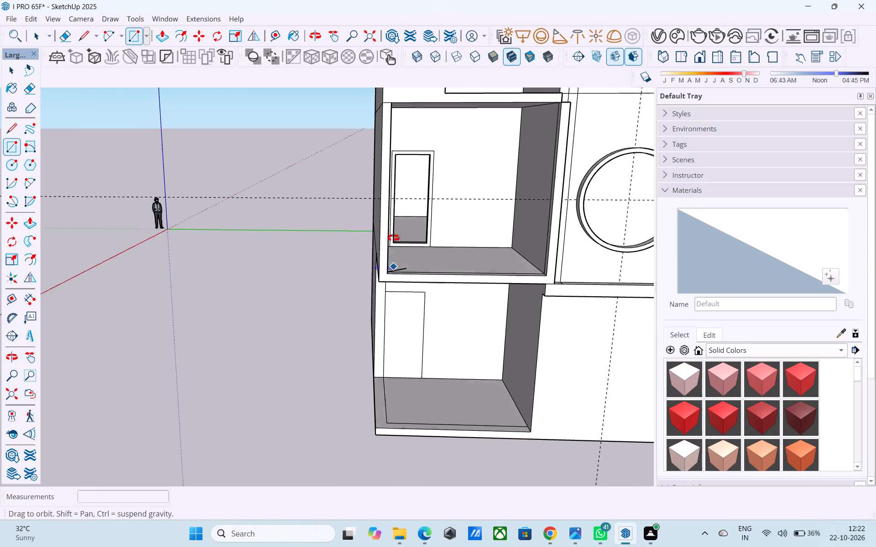
pyautogui.moveTo(393, 238); pyautogui.dragTo(386, 227, button='middle')
pyautogui.scroll(9, 418, 314)
pyautogui.press('space')
pyautogui.click(395, 334)
pyautogui.press('f')
pyautogui.click(394, 334)
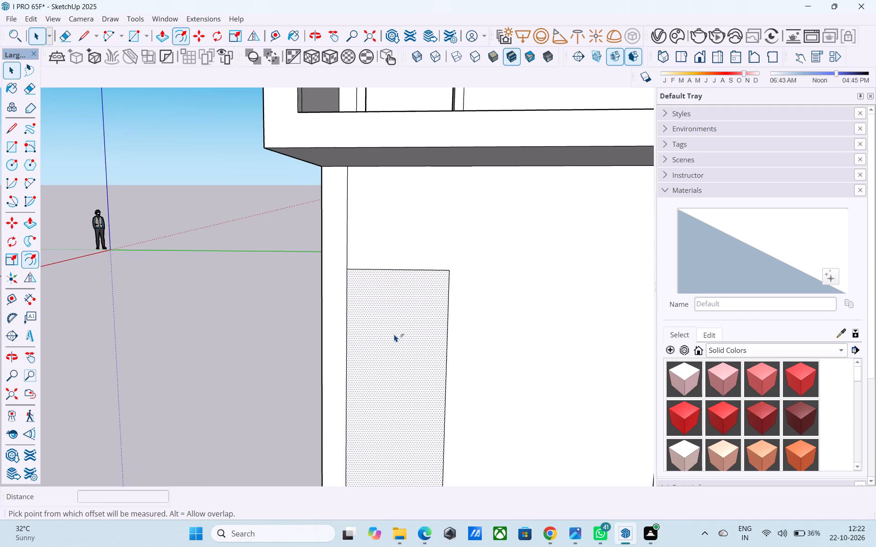
pyautogui.press('3')
pyautogui.hotkey('shift', '"')
pyautogui.press('Return')
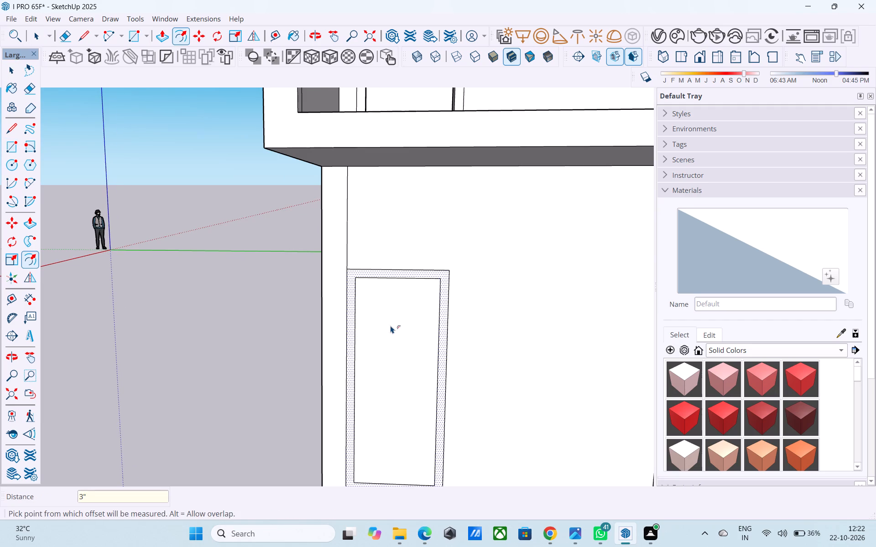
# Erase the vertical line running from the ground-floor door's top corner up to the ceiling.
pyautogui.press('space')
pyautogui.press('e')
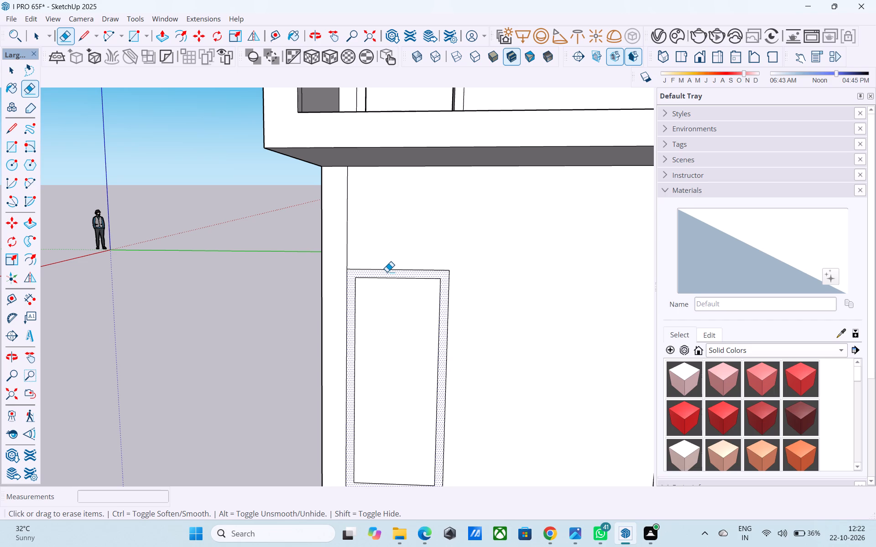
pyautogui.scroll(-3, 387, 272)
pyautogui.moveTo(382, 283); pyautogui.dragTo(368, 260, button='middle')
pyautogui.scroll(1, 339, 260)
pyautogui.moveTo(356, 245); pyautogui.dragTo(349, 243)
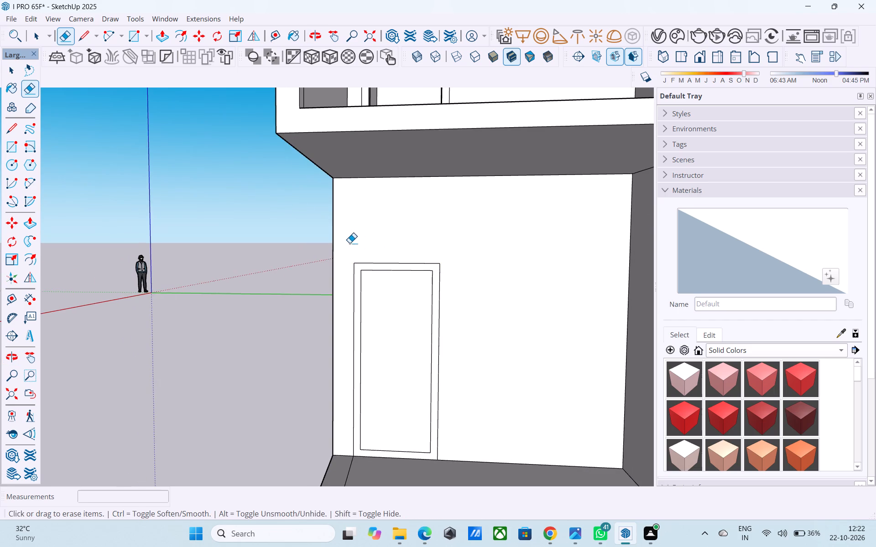
# Push/Pull the ground-floor door's inner panel back into the wall, leaving its frame flush with the wall.
pyautogui.scroll(-10, 351, 239)
pyautogui.moveTo(360, 253); pyautogui.dragTo(360, 326, button='middle')
pyautogui.scroll(-5, 360, 334)
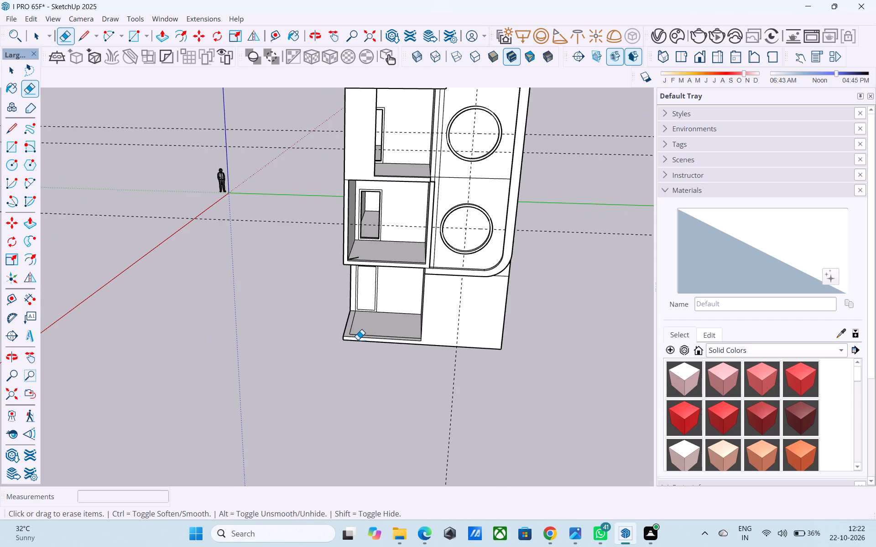
pyautogui.scroll(-2, 314, 420)
pyautogui.moveTo(314, 420); pyautogui.dragTo(319, 400, button='middle')
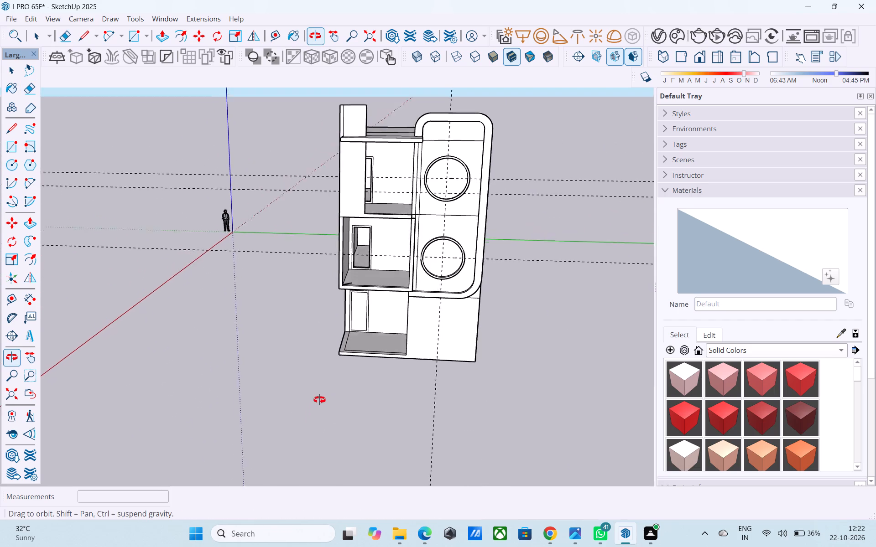
pyautogui.moveTo(319, 400); pyautogui.dragTo(358, 315, button='middle')
pyautogui.scroll(8, 368, 285)
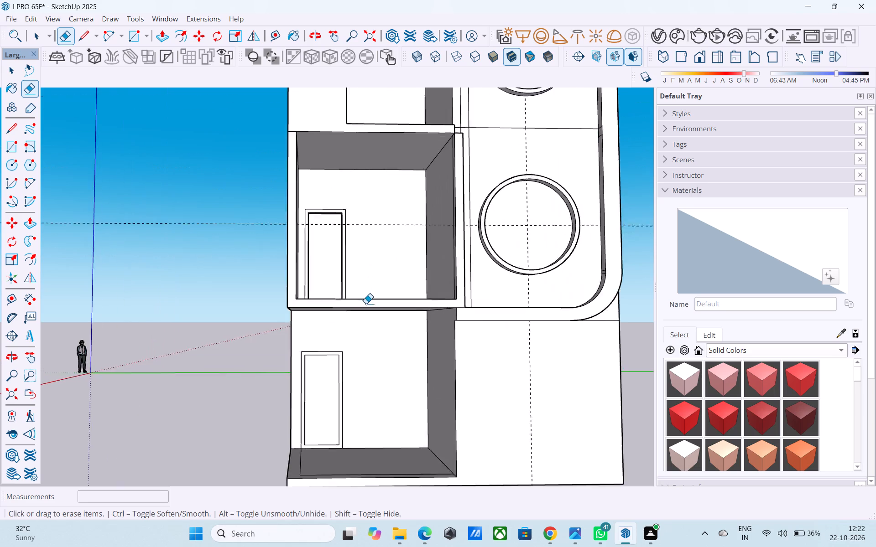
pyautogui.scroll(1, 366, 304)
pyautogui.scroll(-3, 366, 304)
pyautogui.moveTo(357, 306); pyautogui.dragTo(343, 303, button='middle')
pyautogui.scroll(5, 339, 349)
pyautogui.press('space')
pyautogui.click(329, 383)
pyautogui.press('p')
pyautogui.click(325, 397)
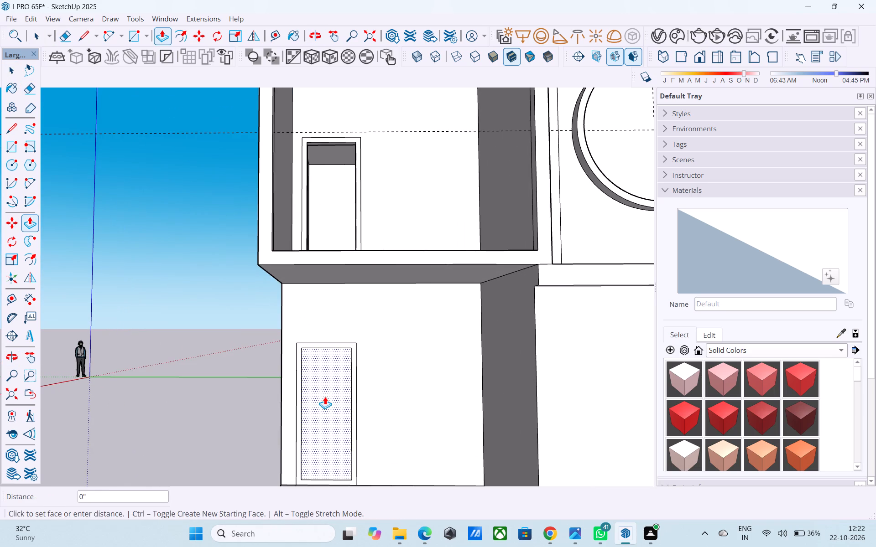
pyautogui.click(323, 372)
pyautogui.press('space')
# Save the model.
pyautogui.scroll(-4, 323, 370)
pyautogui.moveTo(323, 370); pyautogui.dragTo(345, 378, button='middle')
pyautogui.scroll(1, 344, 377)
pyautogui.hotkey('ctrl', 's')
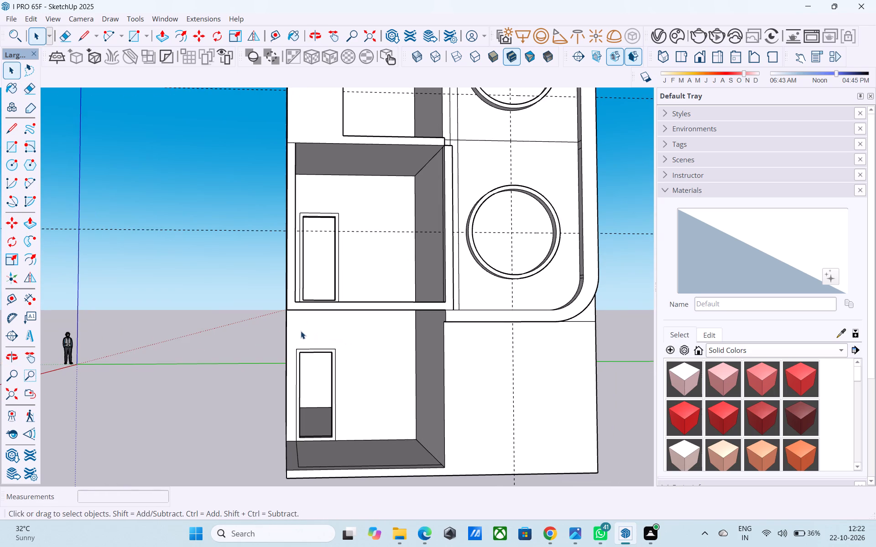
# Erase the short stray line on the middle balcony's floor at its front corner.
pyautogui.scroll(-3, 241, 343)
pyautogui.moveTo(240, 344); pyautogui.dragTo(223, 401, button='middle')
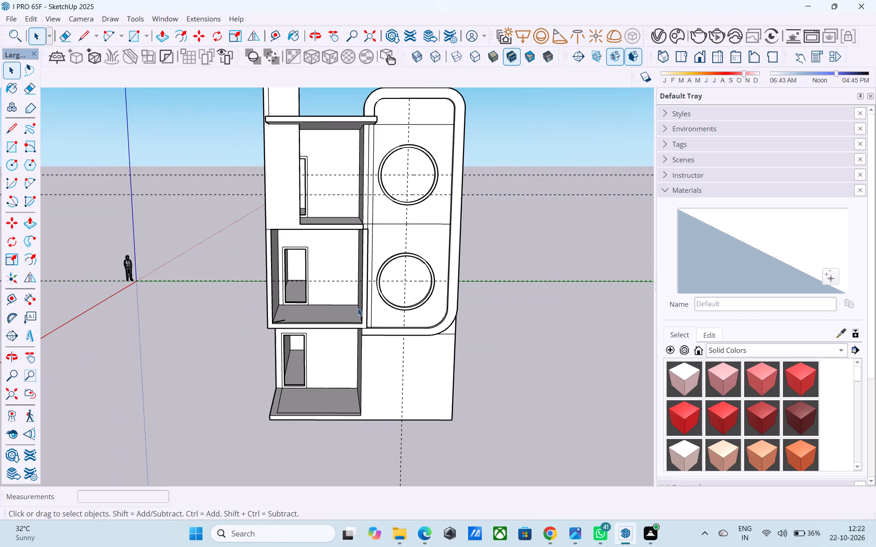
pyautogui.scroll(-3, 358, 308)
pyautogui.moveTo(352, 305); pyautogui.dragTo(286, 366, button='middle')
pyautogui.scroll(11, 311, 293)
pyautogui.press('e')
pyautogui.click(292, 340)
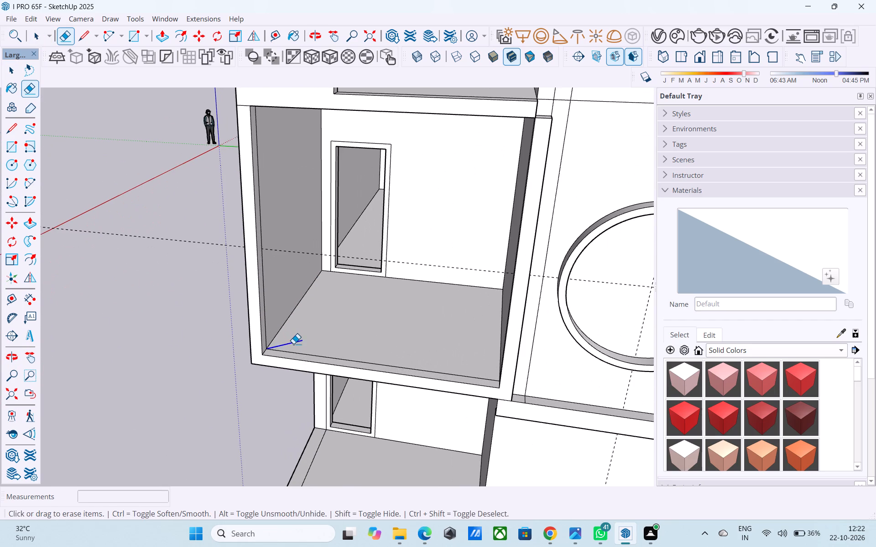
pyautogui.press('space')
# Save the model again.
pyautogui.hotkey('ctrl', 's')
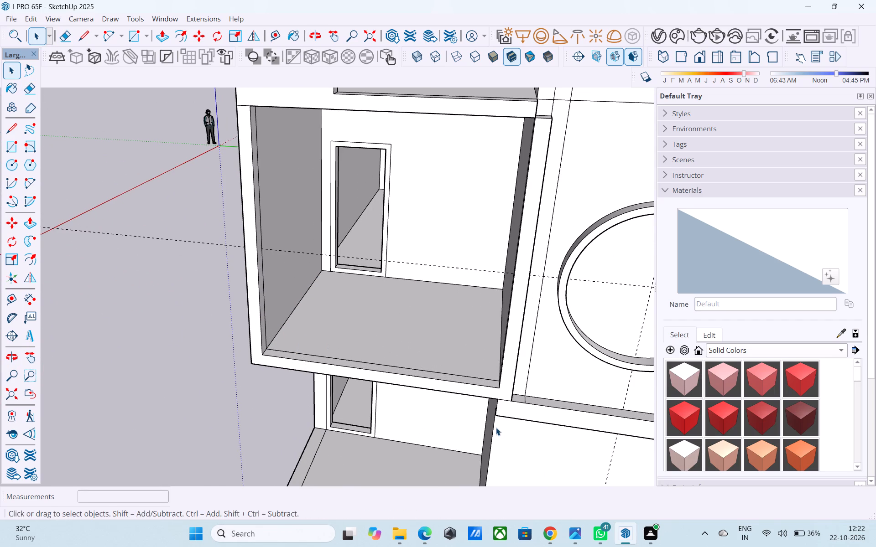
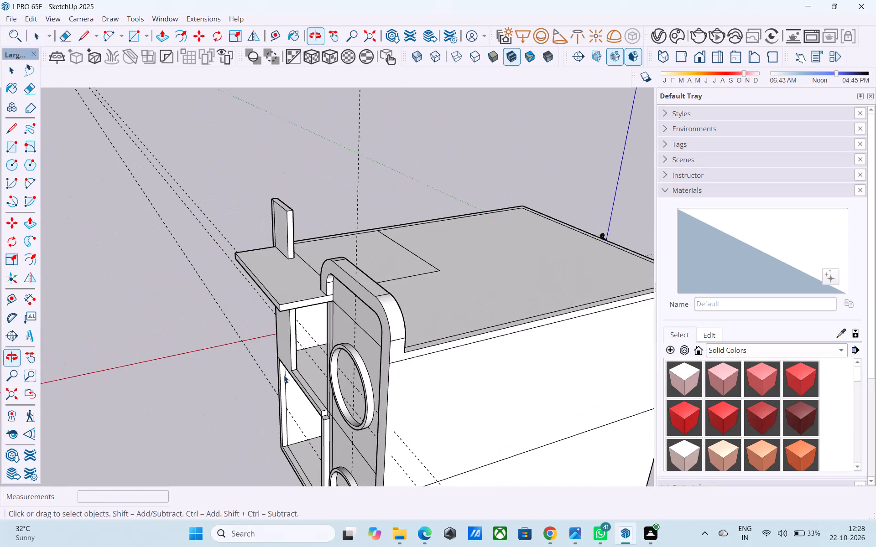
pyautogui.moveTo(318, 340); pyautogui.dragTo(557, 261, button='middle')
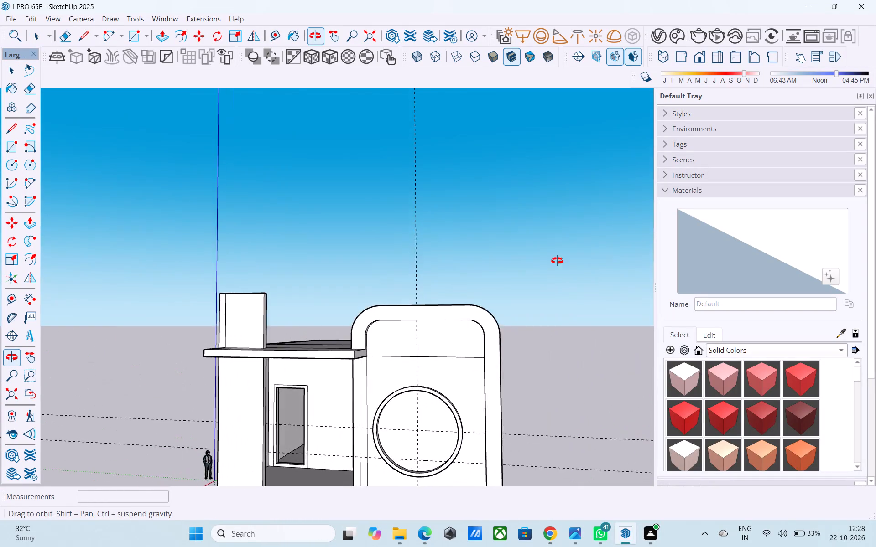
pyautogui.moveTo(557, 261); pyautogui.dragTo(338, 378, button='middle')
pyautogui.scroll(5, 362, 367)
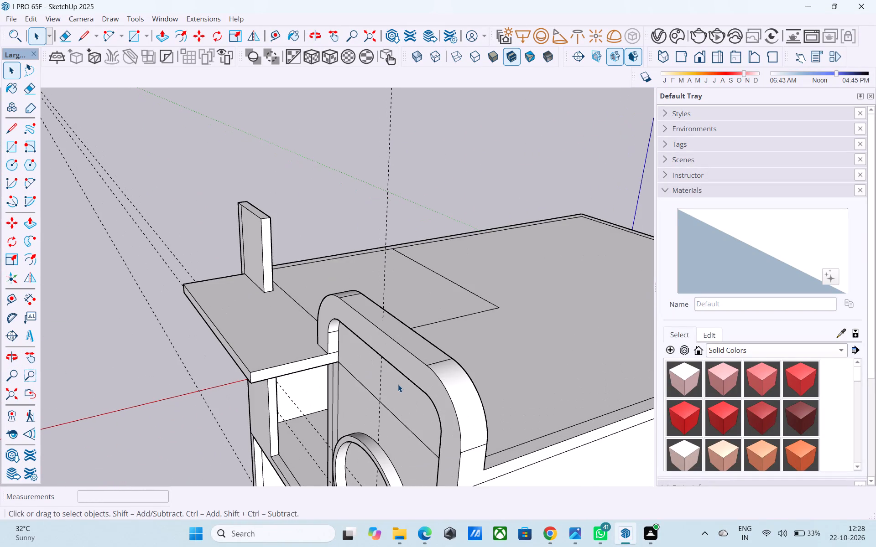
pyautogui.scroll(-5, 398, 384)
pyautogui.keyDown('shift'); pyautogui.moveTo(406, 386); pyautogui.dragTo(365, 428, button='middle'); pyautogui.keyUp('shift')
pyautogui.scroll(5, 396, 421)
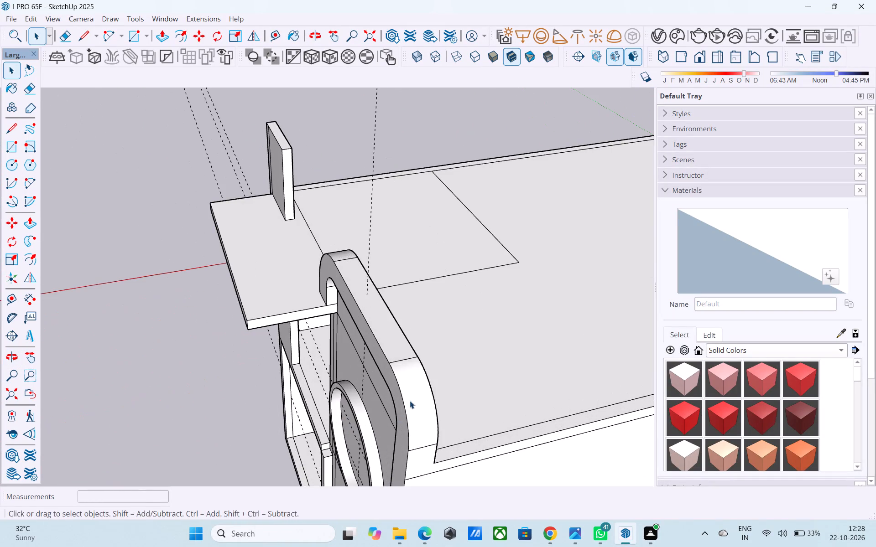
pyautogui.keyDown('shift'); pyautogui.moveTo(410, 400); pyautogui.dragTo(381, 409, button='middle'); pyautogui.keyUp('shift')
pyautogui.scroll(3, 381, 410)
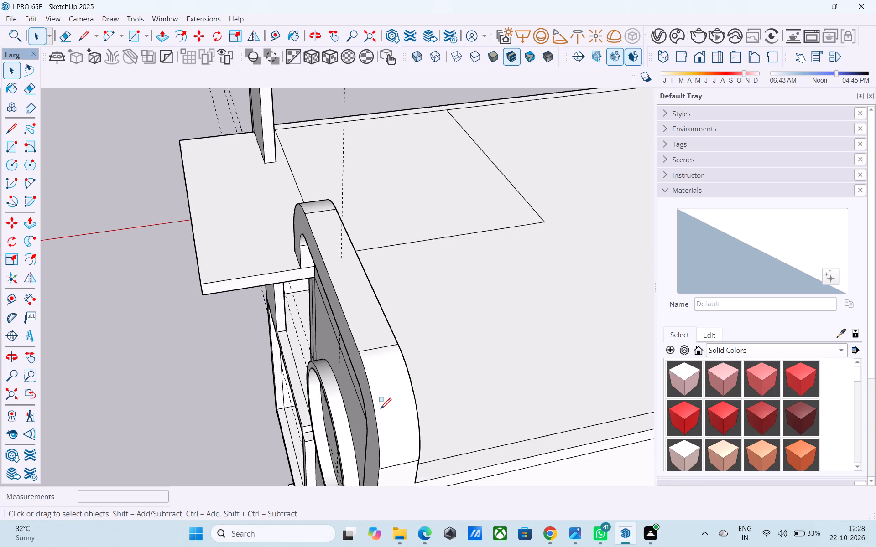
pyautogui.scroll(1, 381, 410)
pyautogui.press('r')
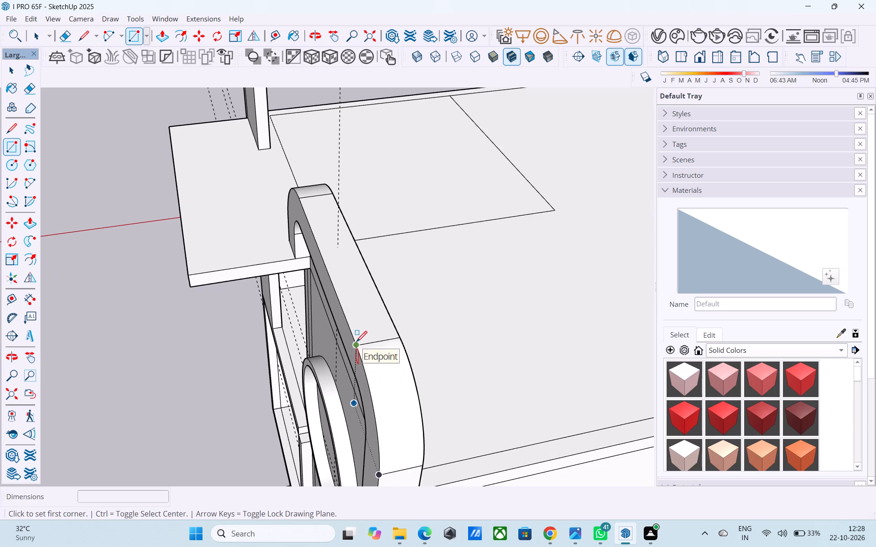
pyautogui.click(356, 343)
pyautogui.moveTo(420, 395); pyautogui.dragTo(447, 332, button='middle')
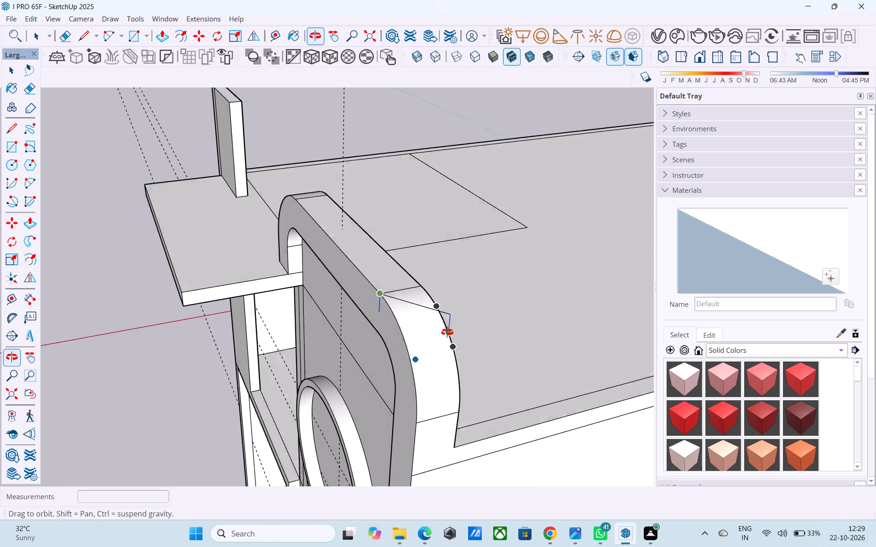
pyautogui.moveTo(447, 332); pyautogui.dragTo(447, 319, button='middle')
# Draw a 1' 10" line along the green axis from the front endpoint where the tall frame's straight top meets its rounded corner.
pyautogui.press('l')
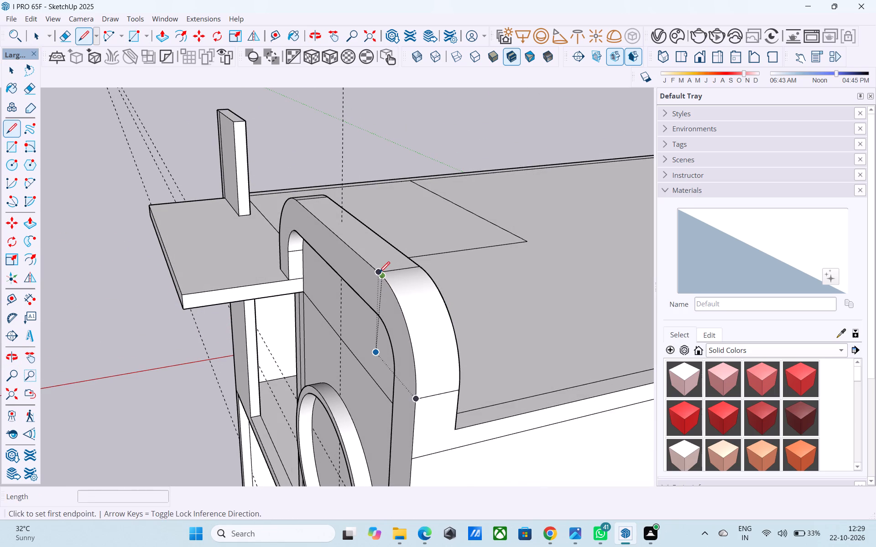
pyautogui.click(375, 270)
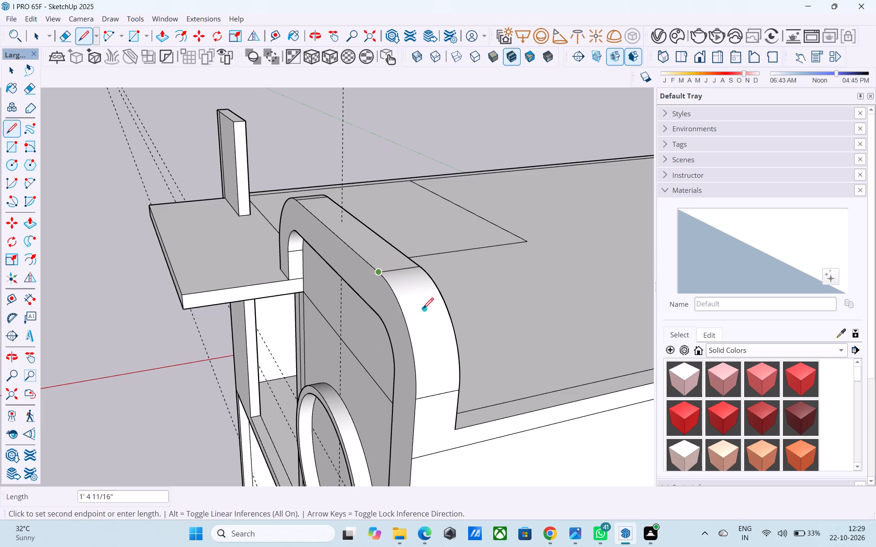
pyautogui.moveTo(423, 310); pyautogui.dragTo(187, 308, button='middle')
pyautogui.moveTo(194, 291); pyautogui.dragTo(448, 315, button='middle')
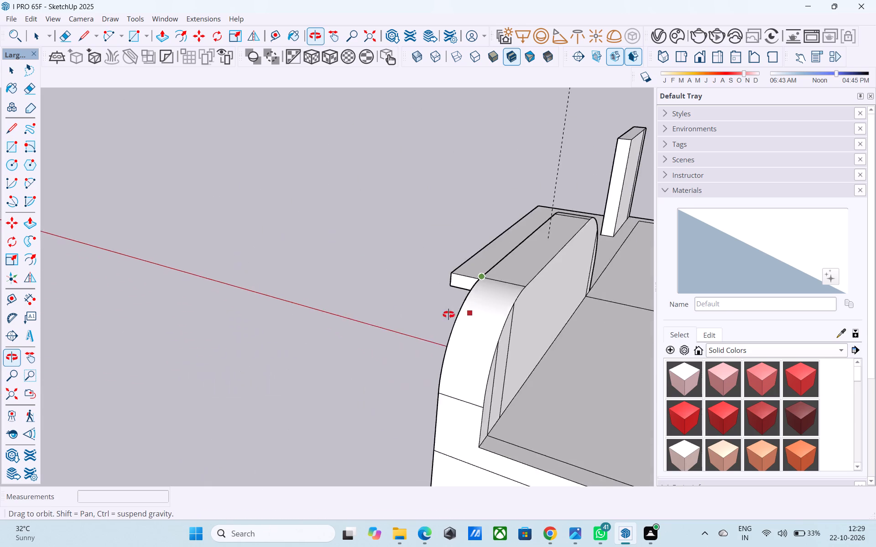
pyautogui.moveTo(448, 315); pyautogui.dragTo(245, 289, button='middle')
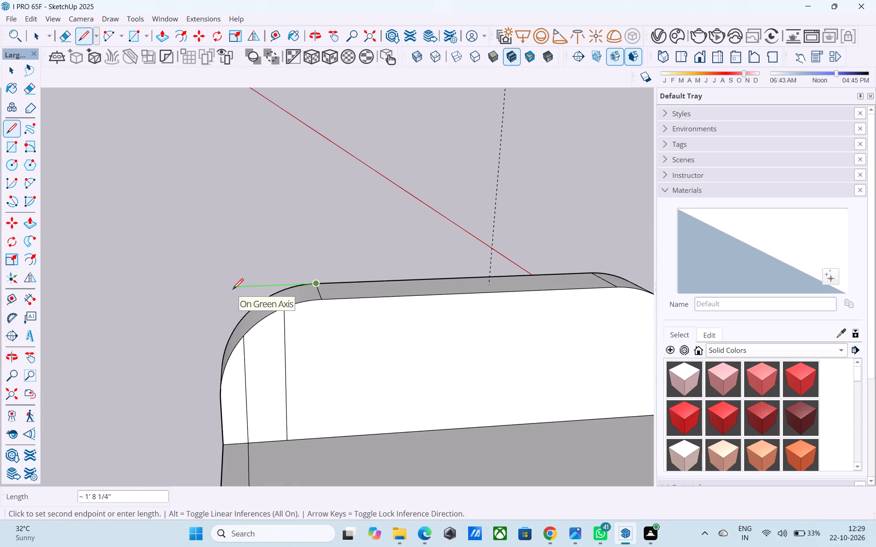
pyautogui.write("1'")
pyautogui.write('10"')
pyautogui.press('Return')
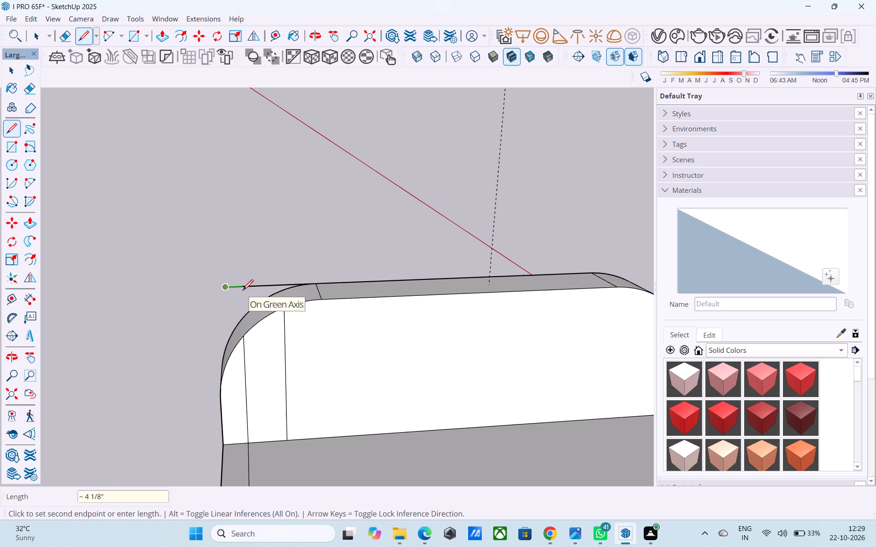
# Draw a perpendicular line about 2' 4" long along the red axis from the end of the new line, across the frame's thickness.
pyautogui.moveTo(227, 319); pyautogui.dragTo(214, 462, button='middle')
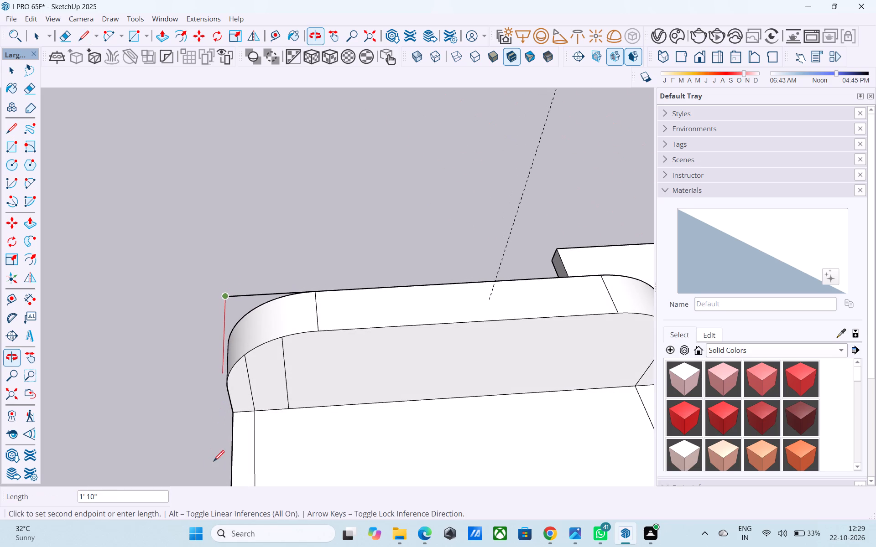
pyautogui.click(222, 397)
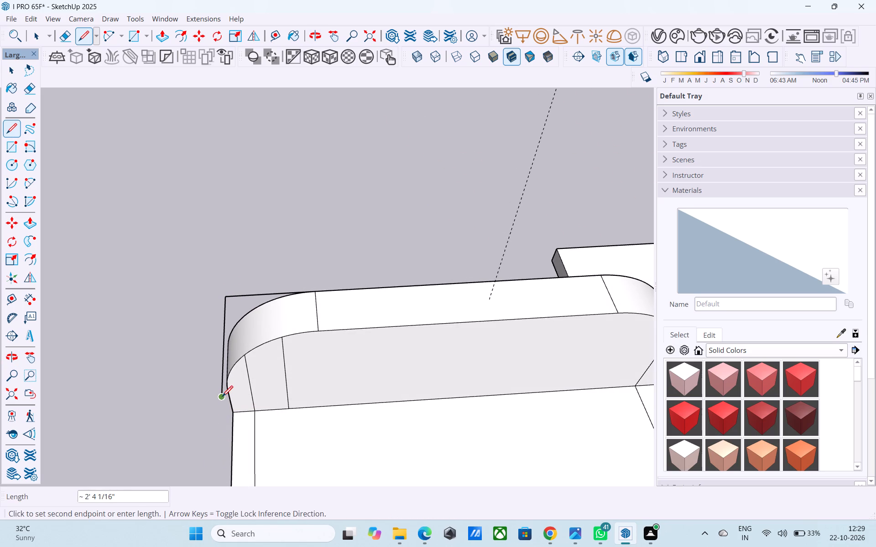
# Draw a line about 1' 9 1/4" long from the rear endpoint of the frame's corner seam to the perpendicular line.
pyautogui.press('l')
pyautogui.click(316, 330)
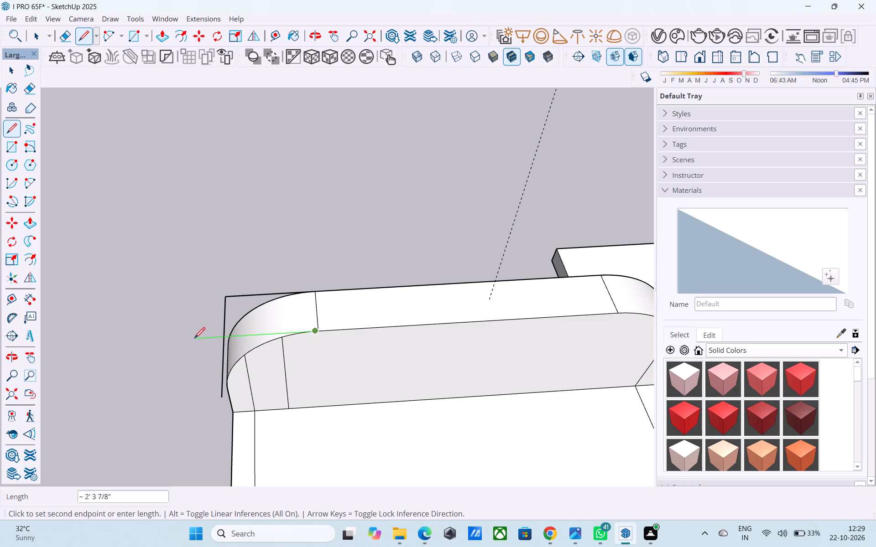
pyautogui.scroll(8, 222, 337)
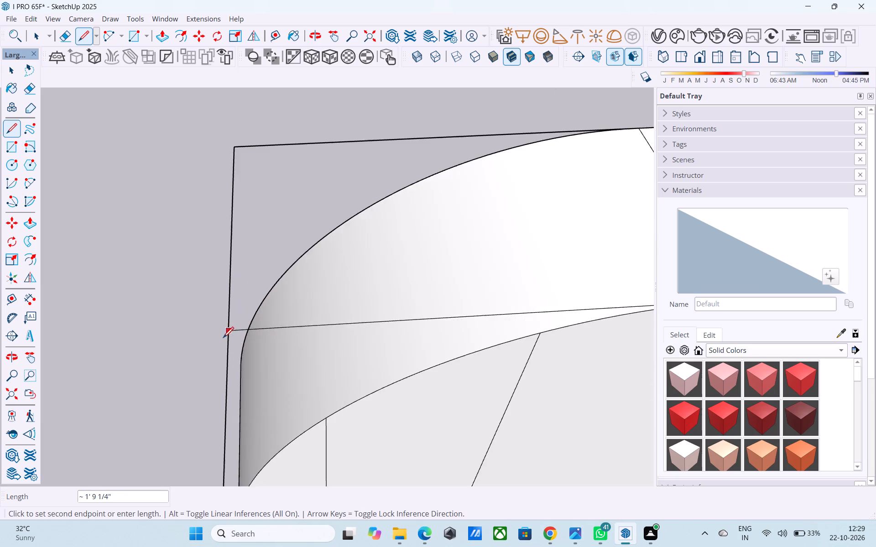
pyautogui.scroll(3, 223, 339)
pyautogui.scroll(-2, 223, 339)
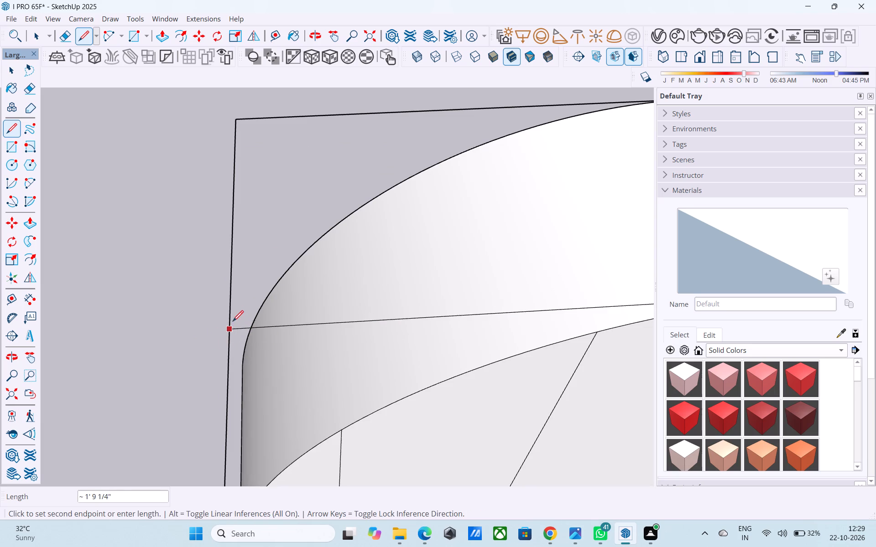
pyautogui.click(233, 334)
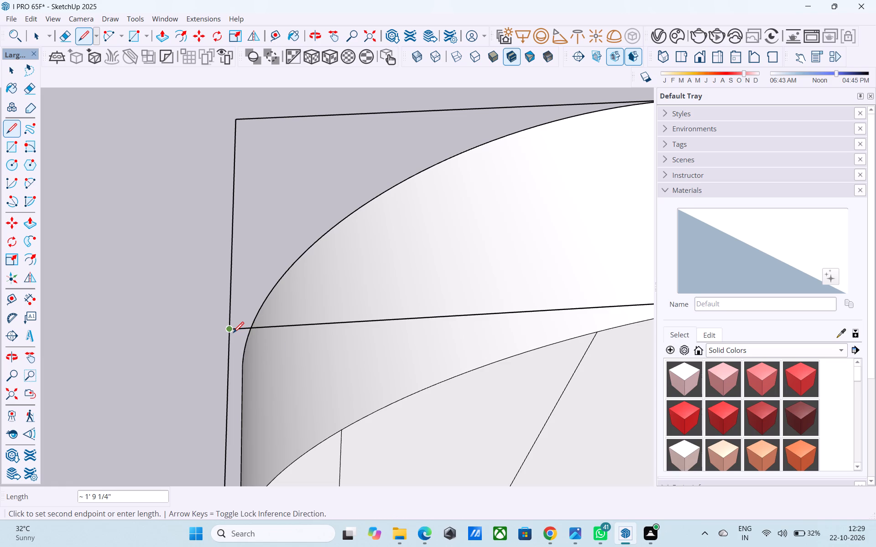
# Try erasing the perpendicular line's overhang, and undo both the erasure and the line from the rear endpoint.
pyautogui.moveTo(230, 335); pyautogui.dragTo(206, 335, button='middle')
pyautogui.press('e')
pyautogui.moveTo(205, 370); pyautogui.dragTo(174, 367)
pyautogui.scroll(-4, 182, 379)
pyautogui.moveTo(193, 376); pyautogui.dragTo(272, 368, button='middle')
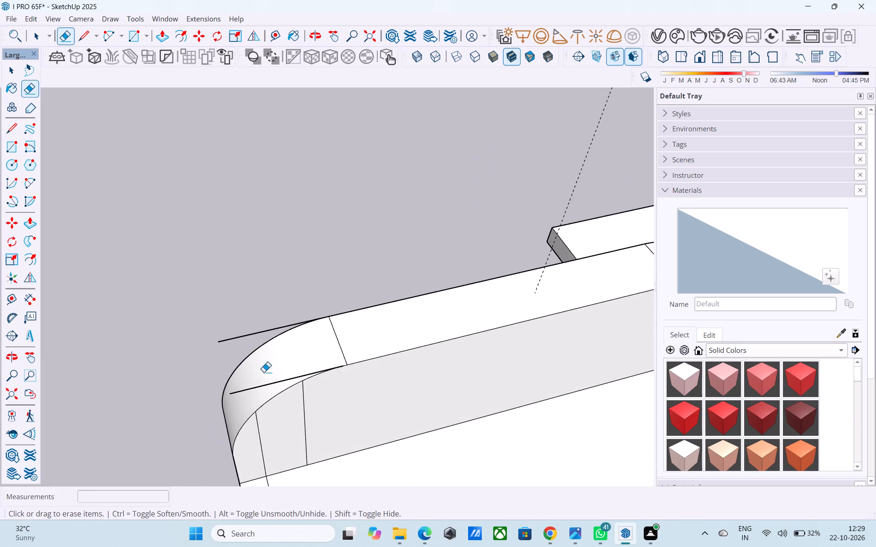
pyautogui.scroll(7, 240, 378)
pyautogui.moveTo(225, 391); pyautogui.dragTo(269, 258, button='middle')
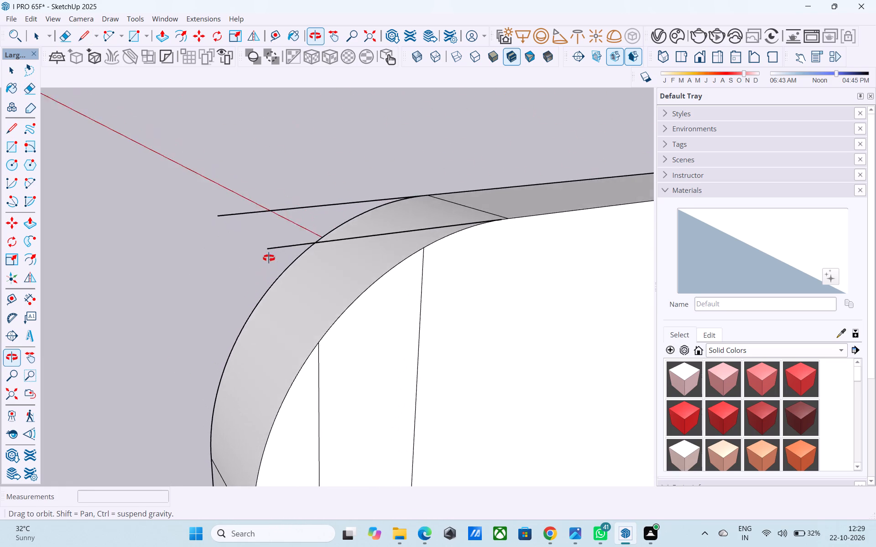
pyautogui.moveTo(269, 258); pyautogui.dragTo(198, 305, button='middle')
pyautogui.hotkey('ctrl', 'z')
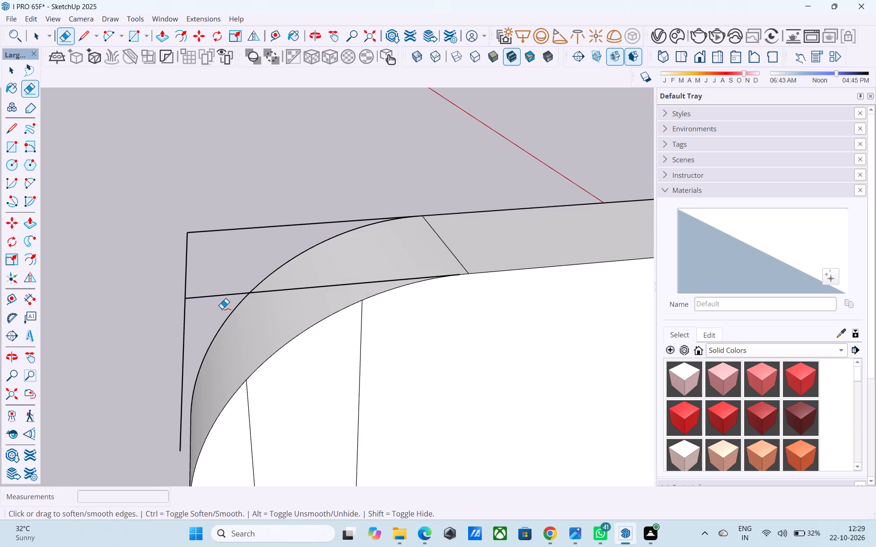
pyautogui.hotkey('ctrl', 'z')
# Draw a 1' 10" line along the green axis from the seam's rear endpoint to the perpendicular line, closing the flat top extension.
pyautogui.moveTo(245, 302); pyautogui.dragTo(160, 408, button='middle')
pyautogui.scroll(3, 309, 416)
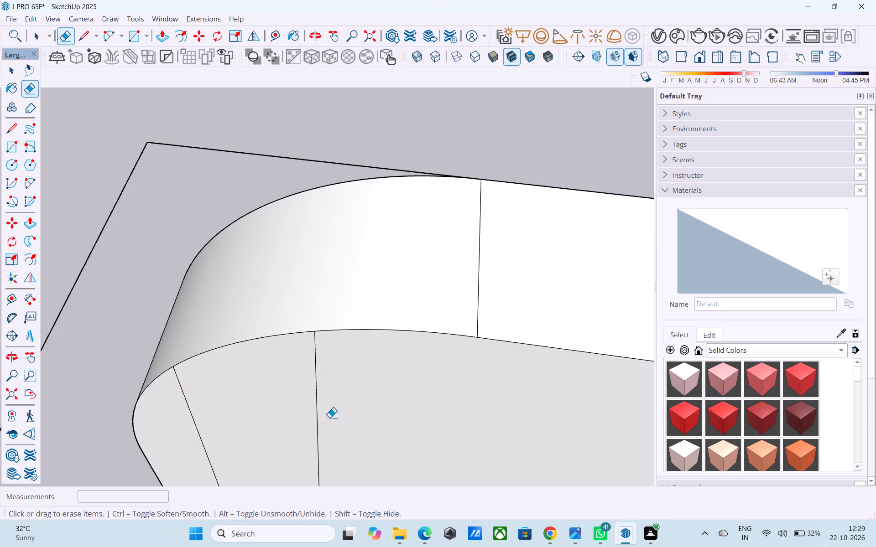
pyautogui.press('k')
pyautogui.write('KL')
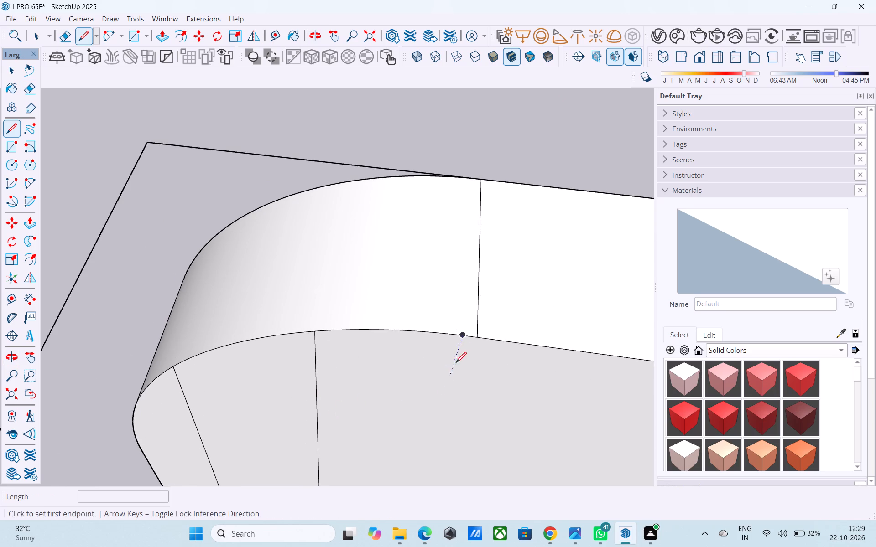
pyautogui.click(479, 337)
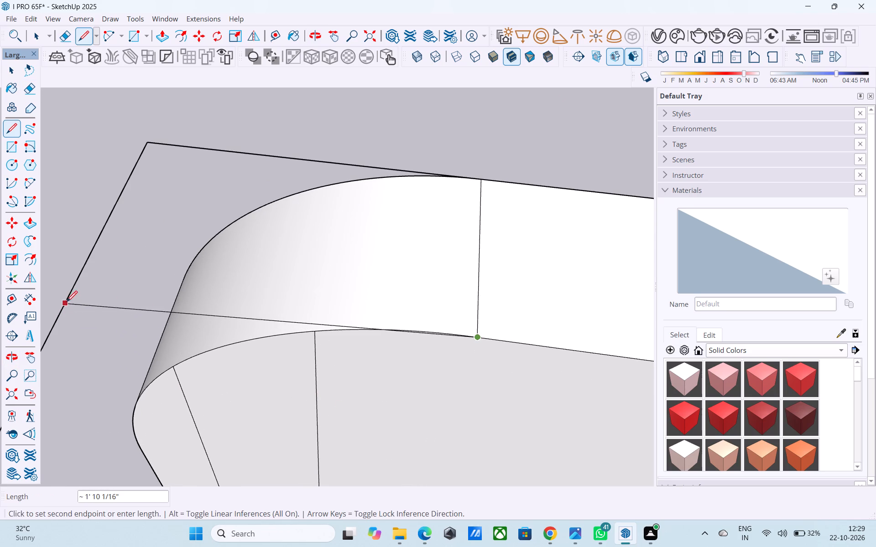
pyautogui.keyDown('shift'); pyautogui.moveTo(58, 317); pyautogui.dragTo(183, 317, button='middle'); pyautogui.keyUp('shift')
pyautogui.scroll(5, 181, 325)
pyautogui.moveTo(181, 325); pyautogui.dragTo(73, 324, button='middle')
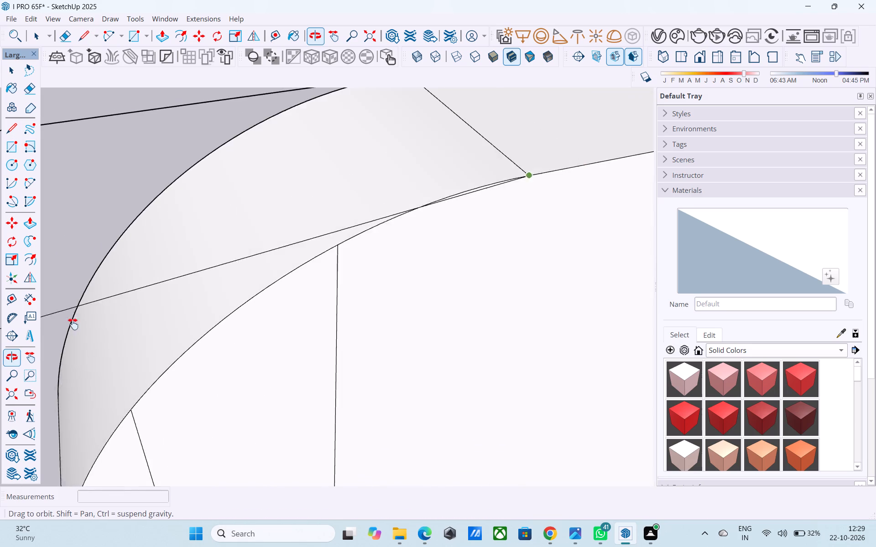
pyautogui.moveTo(73, 324); pyautogui.dragTo(148, 287, button='middle')
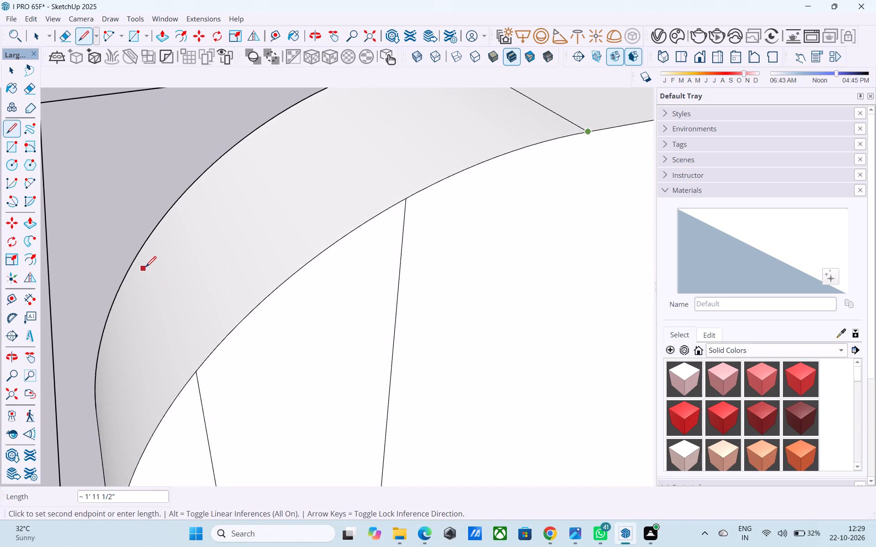
pyautogui.scroll(-1, 146, 268)
pyautogui.keyDown('shift'); pyautogui.moveTo(146, 268); pyautogui.dragTo(179, 295, button='middle'); pyautogui.keyUp('shift')
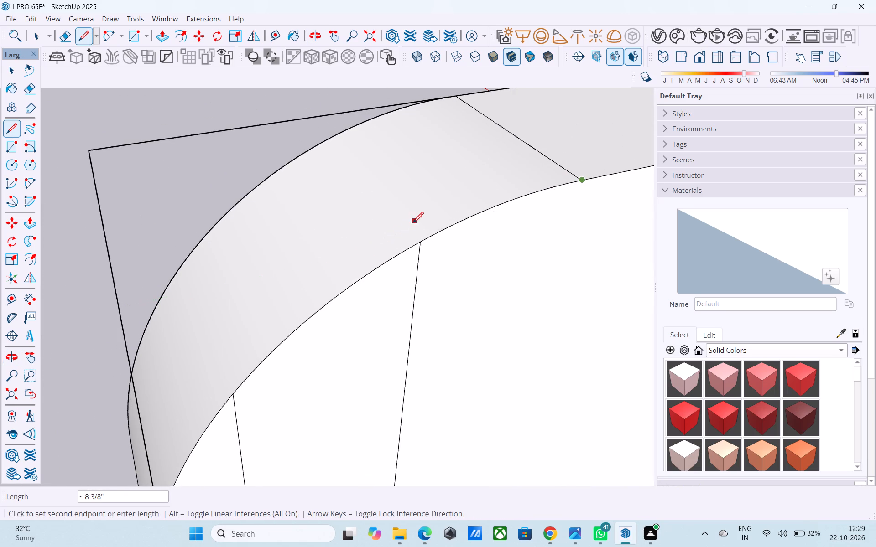
pyautogui.moveTo(413, 223); pyautogui.dragTo(234, 224, button='middle')
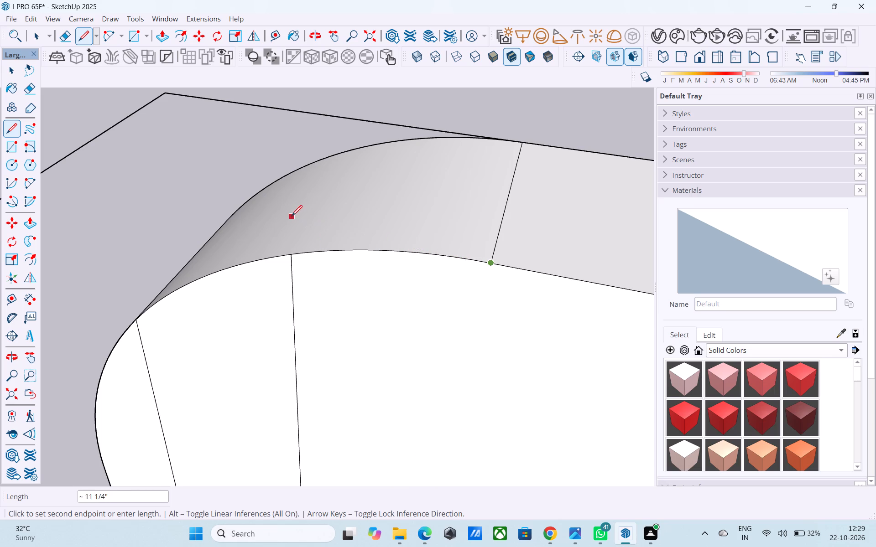
pyautogui.keyDown('shift'); pyautogui.moveTo(298, 224); pyautogui.dragTo(355, 227, button='middle'); pyautogui.keyUp('shift')
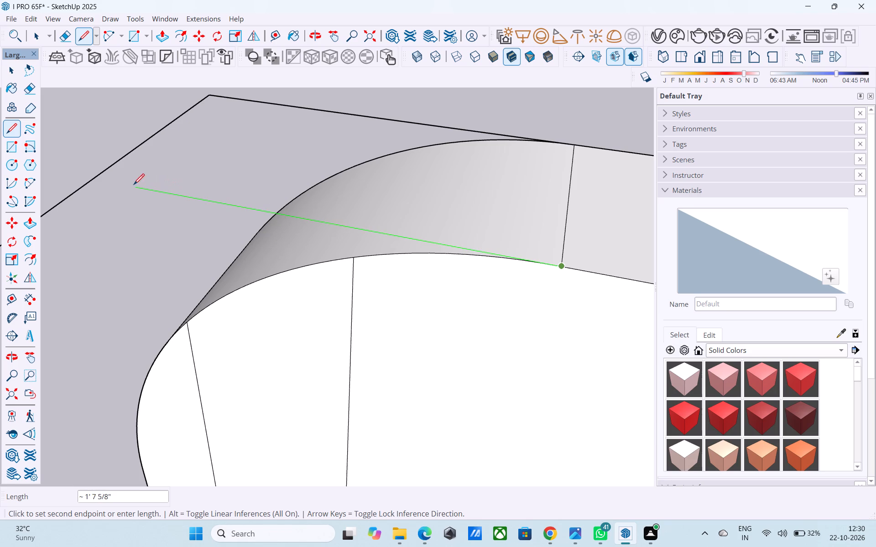
pyautogui.click(99, 179)
# Erase the part of the perpendicular line that overhangs beyond the closed extension face.
pyautogui.press('e')
pyautogui.moveTo(59, 212); pyautogui.dragTo(45, 206)
# Examine the flat extension over the frame's rounded corner and its alignment with the roof from several angles.
pyautogui.scroll(-5, 106, 259)
pyautogui.moveTo(115, 272); pyautogui.dragTo(404, 300, button='middle')
pyautogui.scroll(-3, 420, 300)
pyautogui.moveTo(333, 334); pyautogui.dragTo(733, 291, button='middle')
pyautogui.moveTo(342, 317); pyautogui.dragTo(459, 237, button='middle')
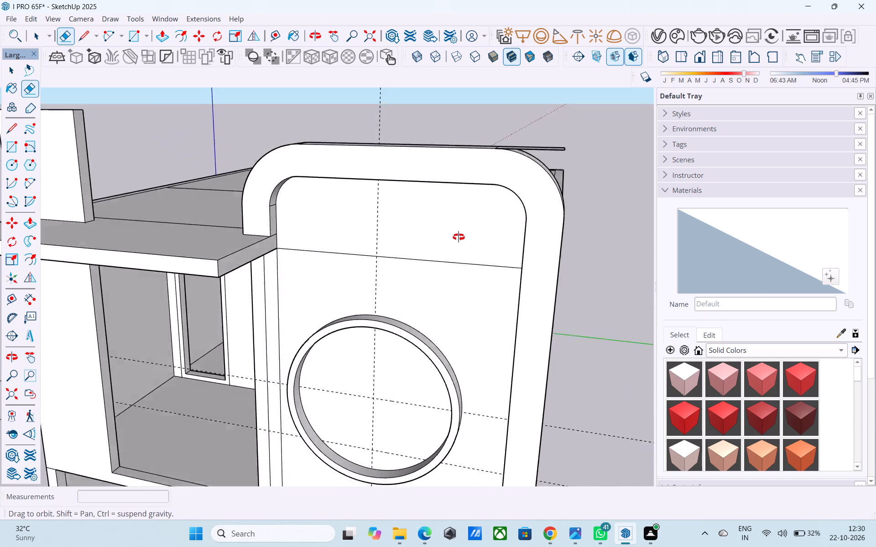
pyautogui.moveTo(459, 237); pyautogui.dragTo(279, 339, button='middle')
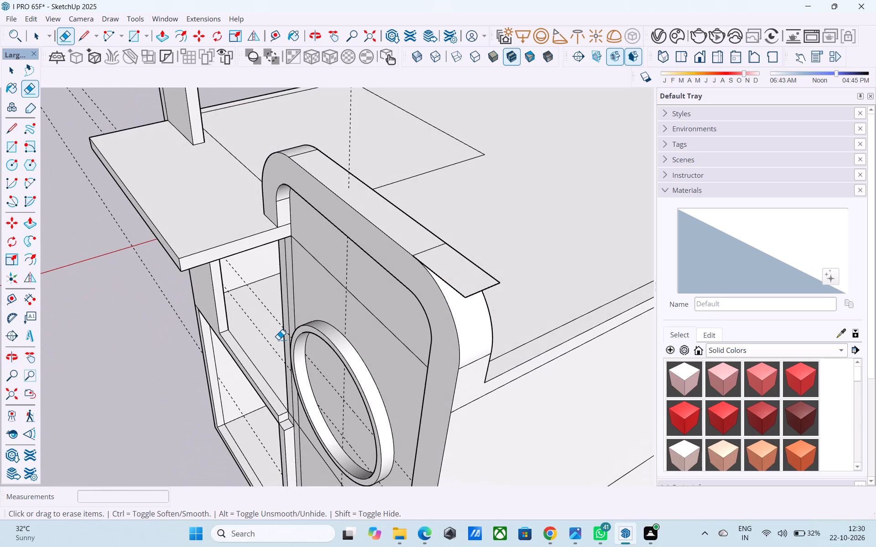
pyautogui.moveTo(278, 340); pyautogui.dragTo(273, 340, button='middle')
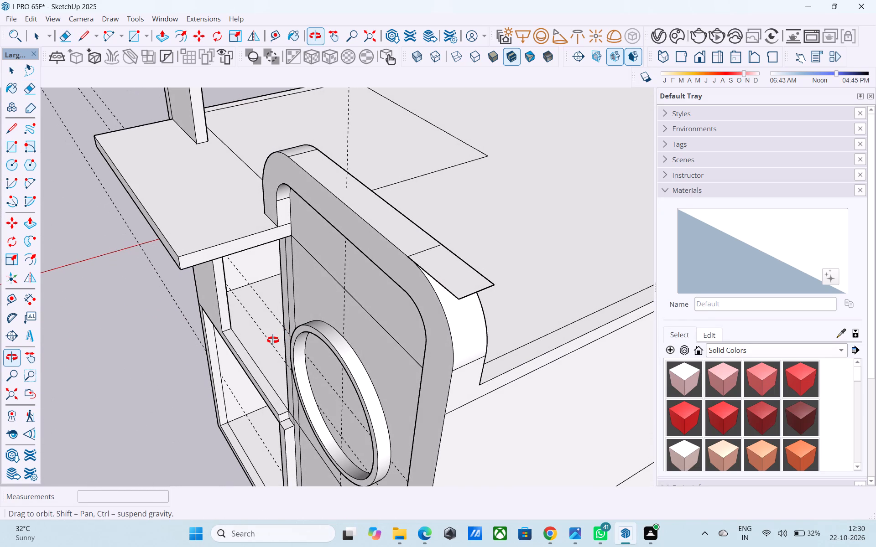
pyautogui.moveTo(273, 340); pyautogui.dragTo(230, 410, button='middle')
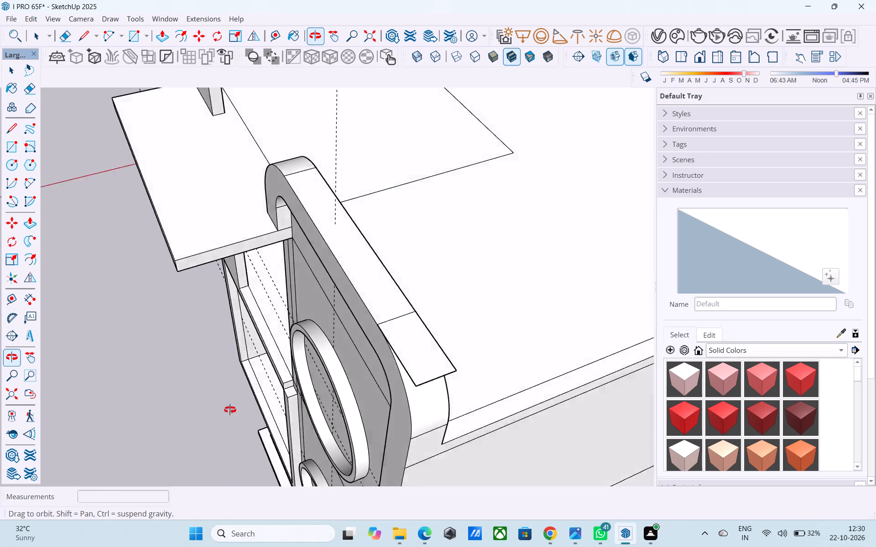
pyautogui.moveTo(230, 410); pyautogui.dragTo(222, 420, button='middle')
pyautogui.moveTo(333, 415); pyautogui.dragTo(301, 390, button='middle')
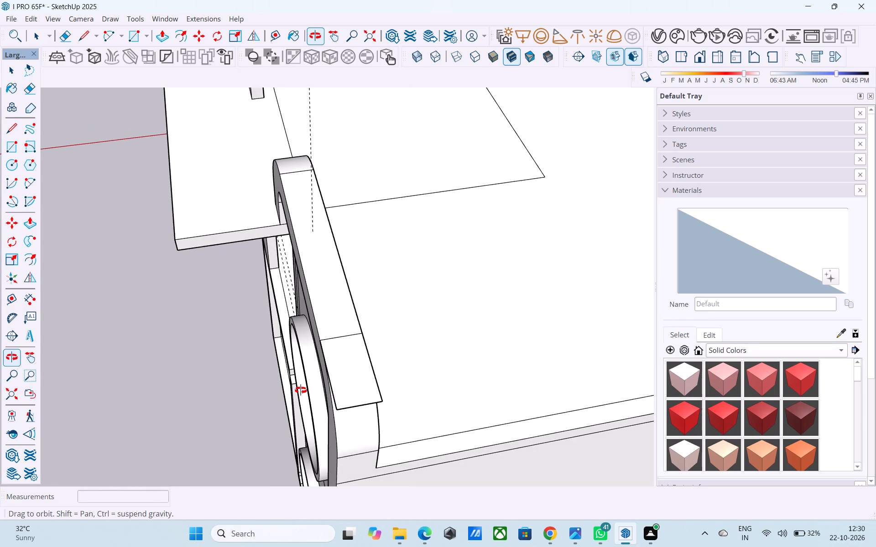
pyautogui.moveTo(301, 390); pyautogui.dragTo(288, 403, button='middle')
pyautogui.scroll(-6, 300, 382)
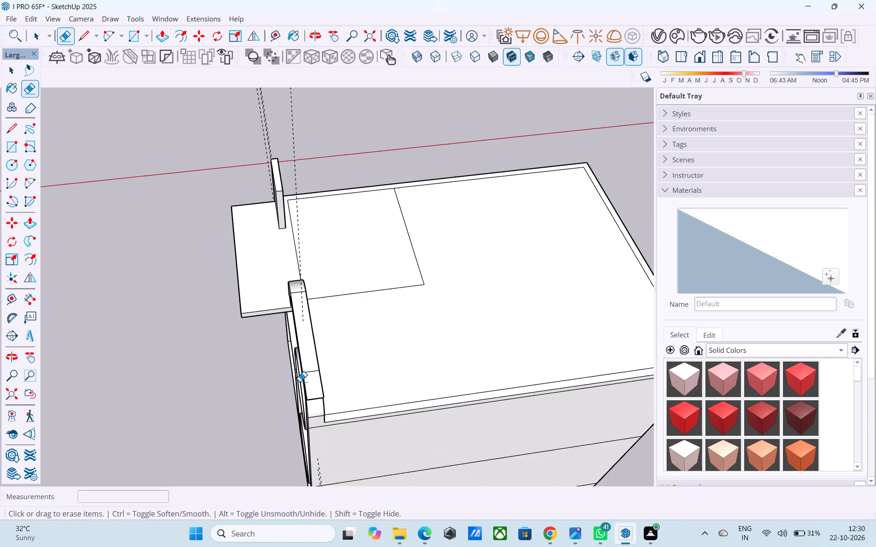
pyautogui.scroll(-4, 300, 382)
pyautogui.moveTo(300, 382); pyautogui.dragTo(300, 409, button='middle')
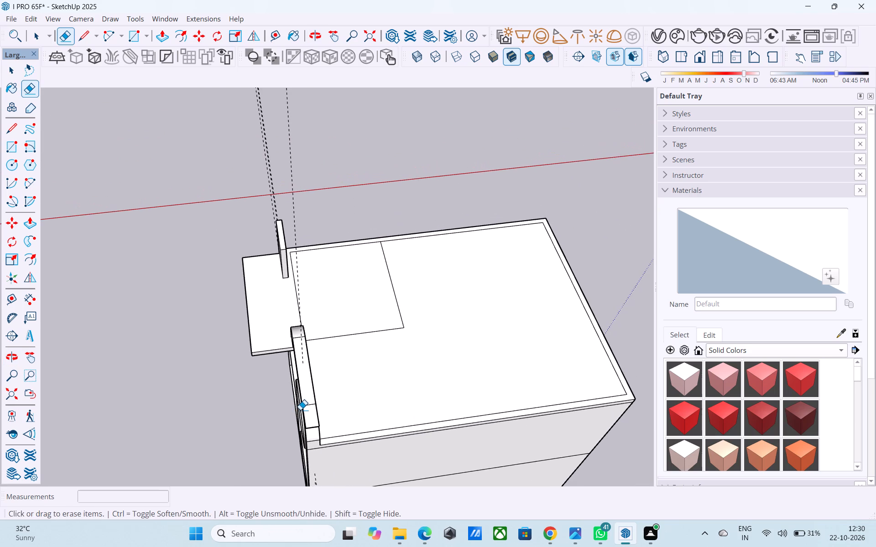
# Copy the free end edge of the frame's flat top extension 6" inward along the strip.
pyautogui.moveTo(300, 410); pyautogui.dragTo(298, 365, button='middle')
pyautogui.scroll(3, 298, 365)
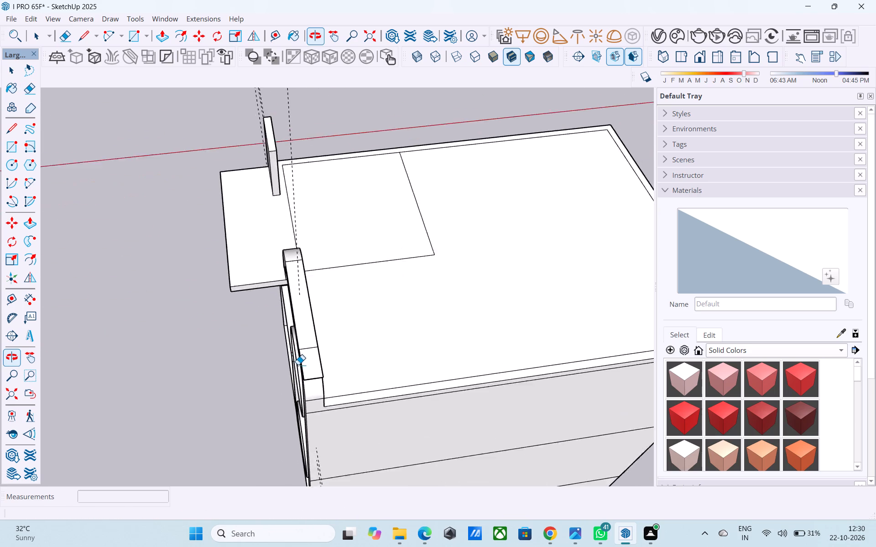
pyautogui.scroll(5, 298, 365)
pyautogui.press('r')
pyautogui.scroll(9, 313, 379)
pyautogui.moveTo(308, 375); pyautogui.dragTo(355, 334, button='middle')
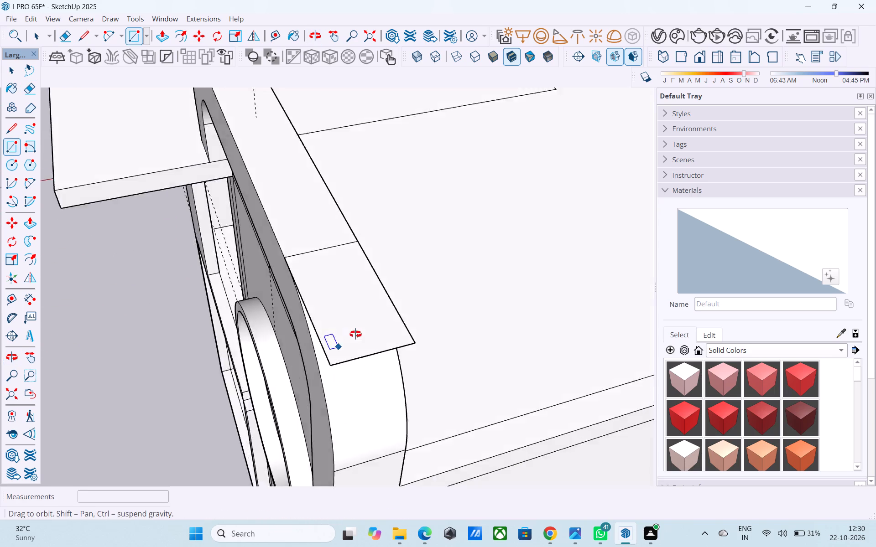
pyautogui.moveTo(355, 334); pyautogui.dragTo(402, 319, button='middle')
pyautogui.scroll(3, 394, 335)
pyautogui.press('space')
pyautogui.click(387, 338)
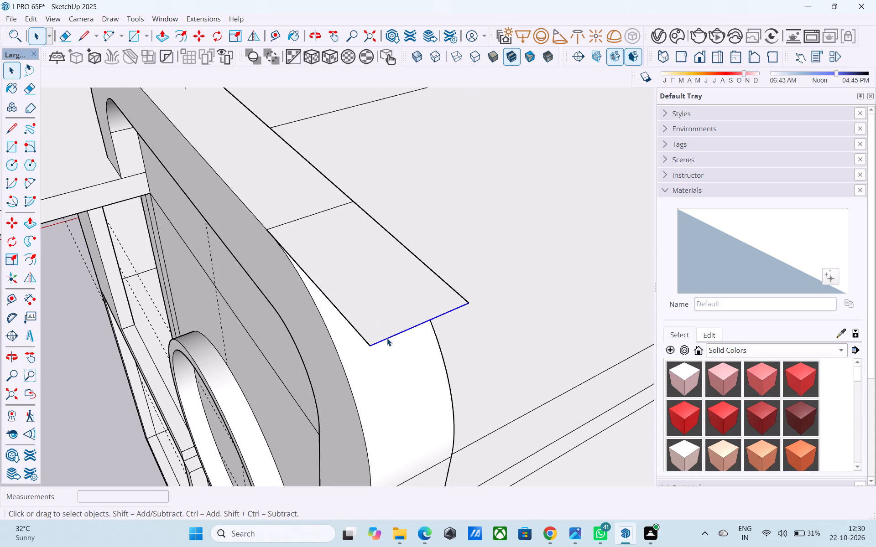
pyautogui.press('m')
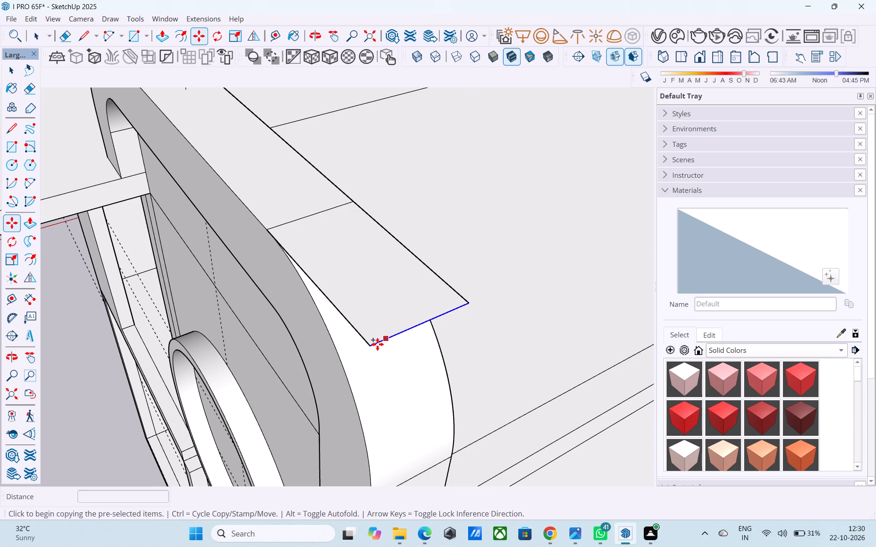
pyautogui.click(368, 342)
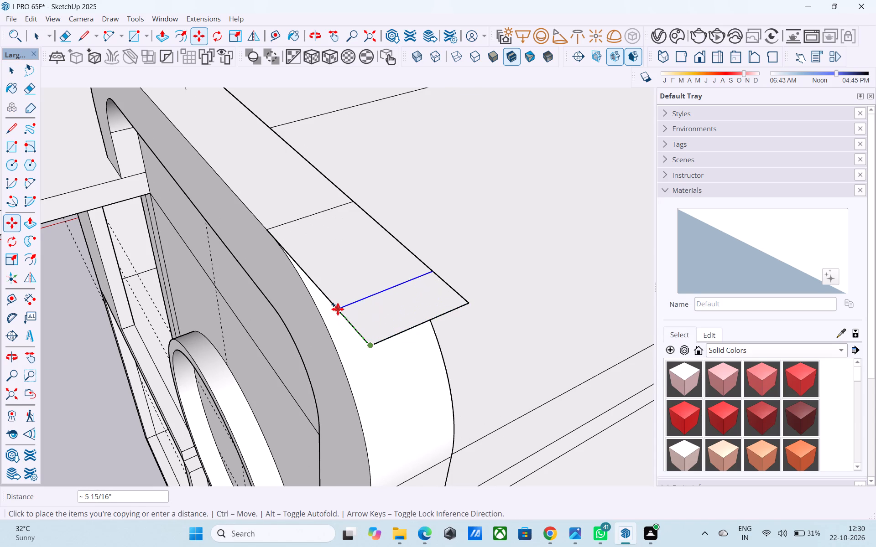
pyautogui.write('6"')
pyautogui.press('Return')
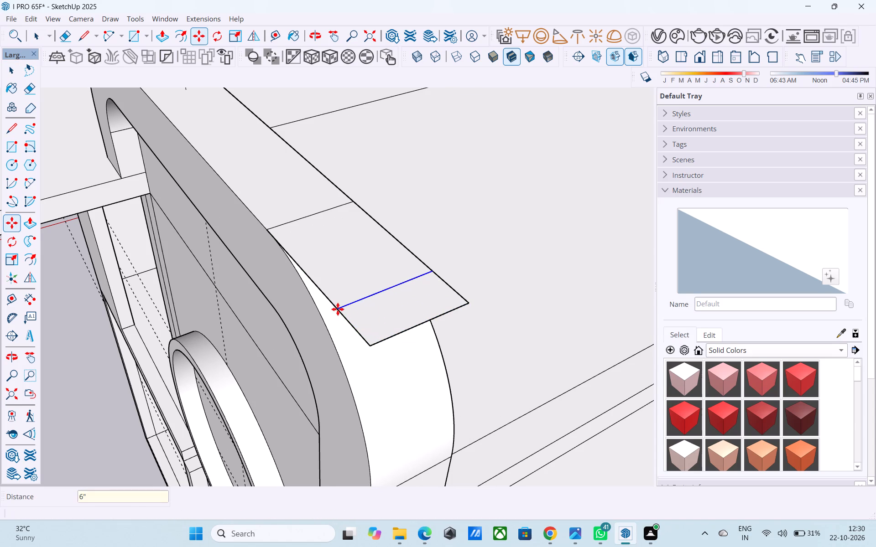
# Push/Pull the 6" end section of the flat extension upward by 6' to form a post.
pyautogui.press('space')
pyautogui.click(361, 321)
pyautogui.press('p')
pyautogui.click(364, 321)
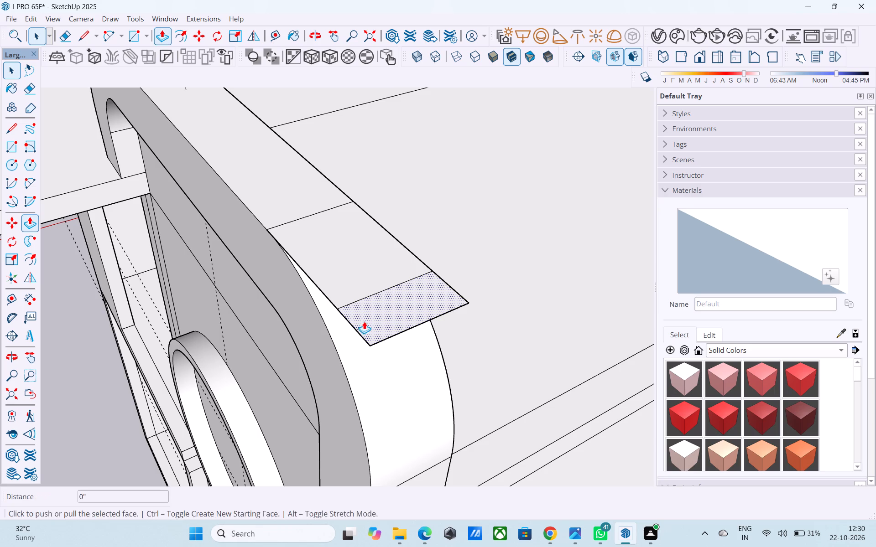
pyautogui.scroll(-5, 379, 255)
pyautogui.moveTo(378, 263); pyautogui.dragTo(367, 393, button='middle')
pyautogui.scroll(-6, 371, 381)
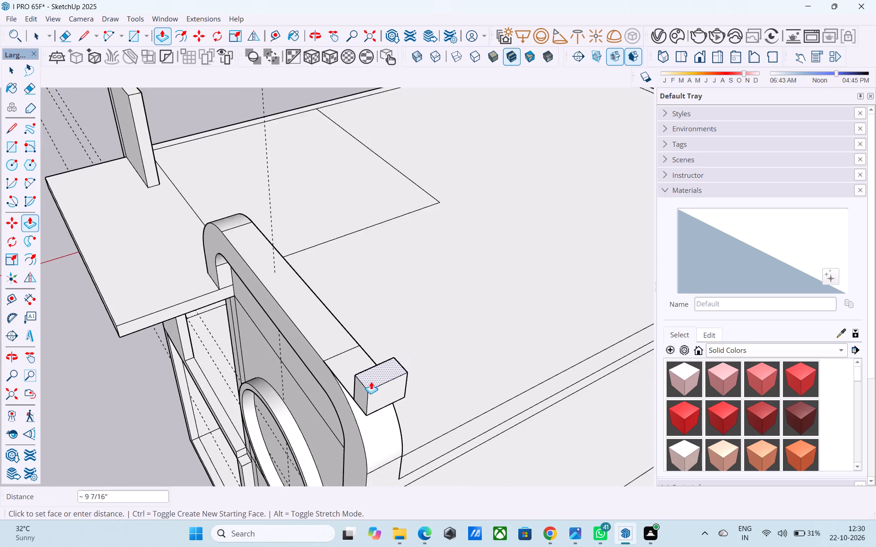
pyautogui.scroll(-9, 371, 382)
pyautogui.keyDown('shift'); pyautogui.moveTo(366, 377); pyautogui.dragTo(377, 295, button='middle'); pyautogui.keyUp('shift')
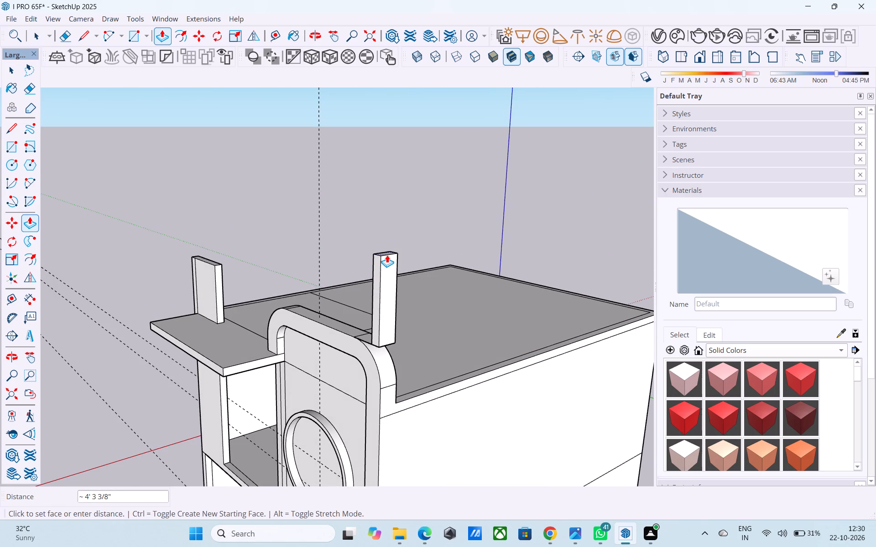
pyautogui.write("6'")
pyautogui.press('Return')
# Raise the top face of the new post by a further 1'.
pyautogui.scroll(-2, 389, 265)
pyautogui.moveTo(366, 282); pyautogui.dragTo(463, 219, button='middle')
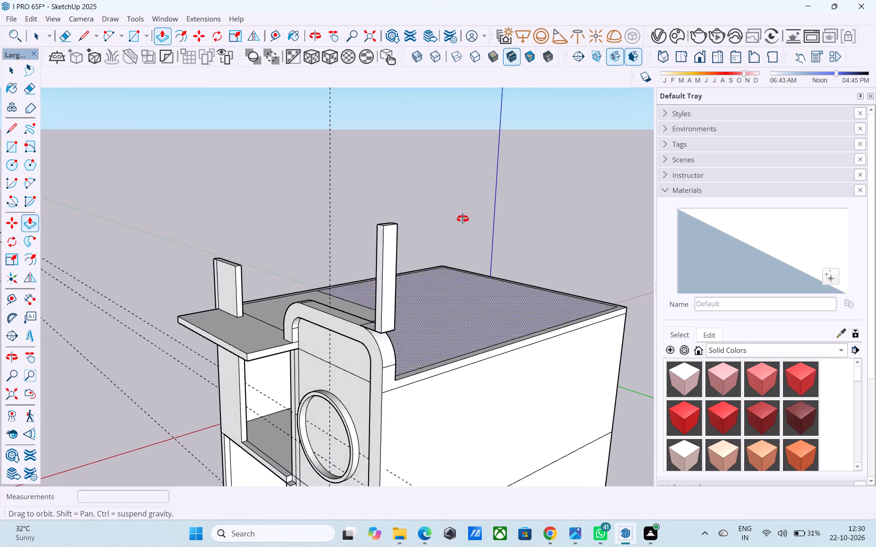
pyautogui.moveTo(463, 219); pyautogui.dragTo(449, 329, button='middle')
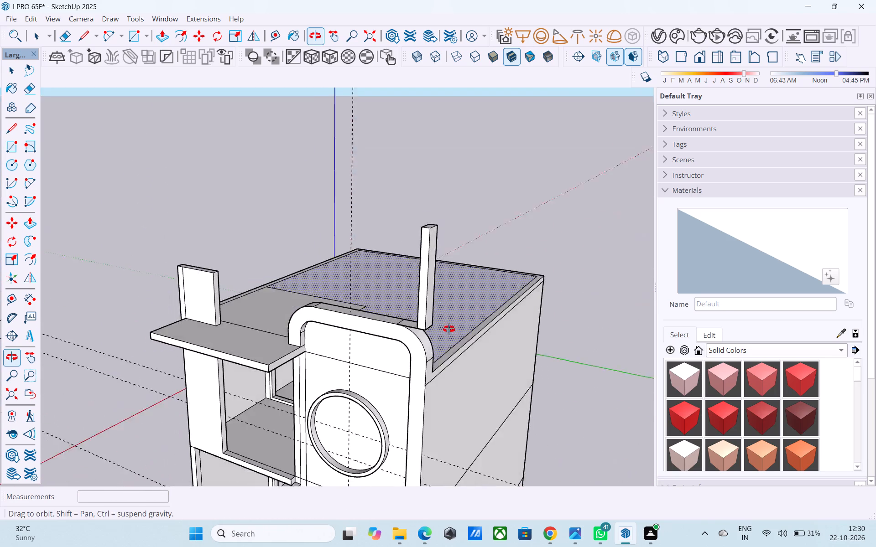
pyautogui.moveTo(449, 329); pyautogui.dragTo(444, 345, button='middle')
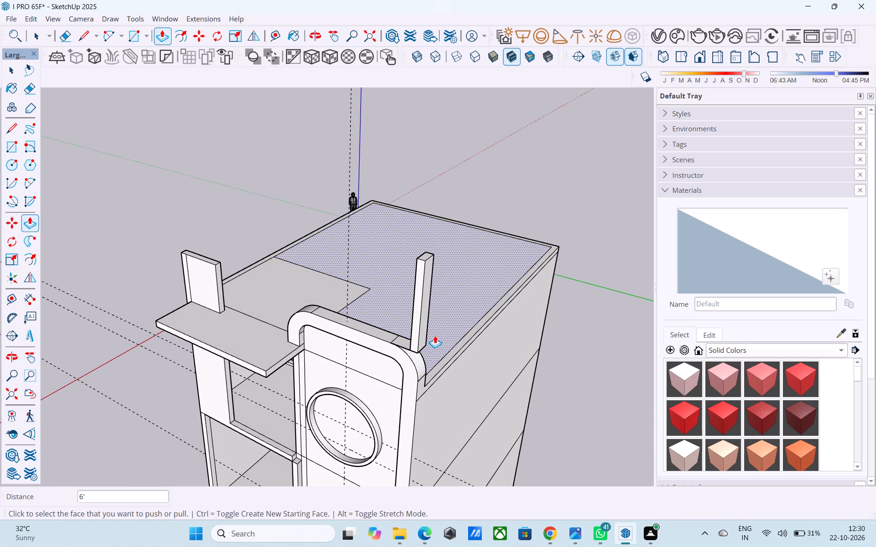
pyautogui.scroll(1, 430, 316)
pyautogui.moveTo(430, 312); pyautogui.dragTo(570, 248, button='middle')
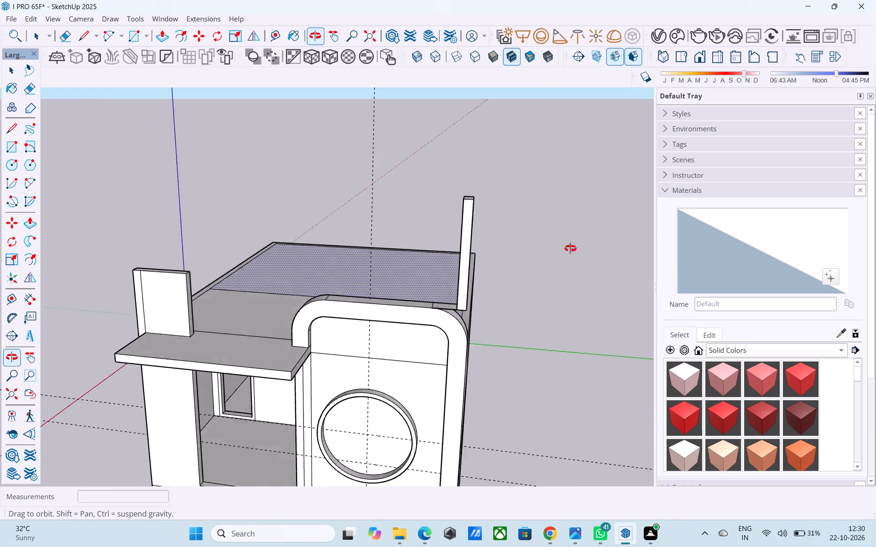
pyautogui.moveTo(570, 248); pyautogui.dragTo(614, 248, button='middle')
pyautogui.scroll(-1, 466, 271)
pyautogui.keyDown('shift'); pyautogui.moveTo(461, 278); pyautogui.dragTo(460, 190, button='middle'); pyautogui.keyUp('shift')
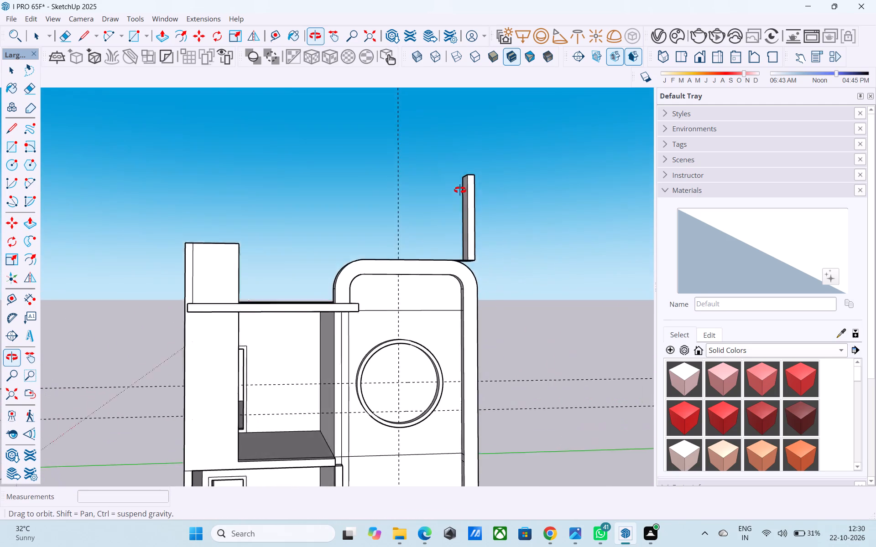
pyautogui.keyDown('shift'); pyautogui.moveTo(460, 190); pyautogui.dragTo(282, 378, button='middle'); pyautogui.keyUp('shift')
pyautogui.scroll(6, 411, 268)
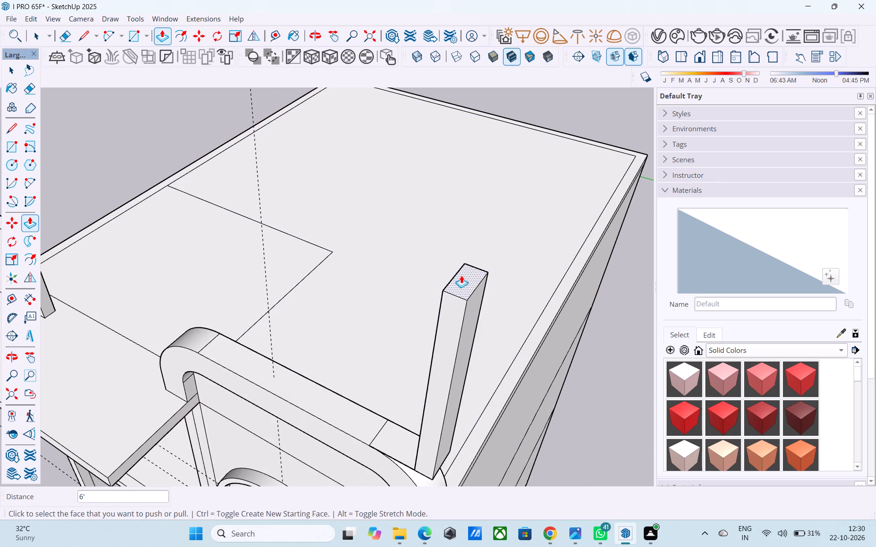
pyautogui.click(461, 275)
pyautogui.write("1'")
pyautogui.press('Return')
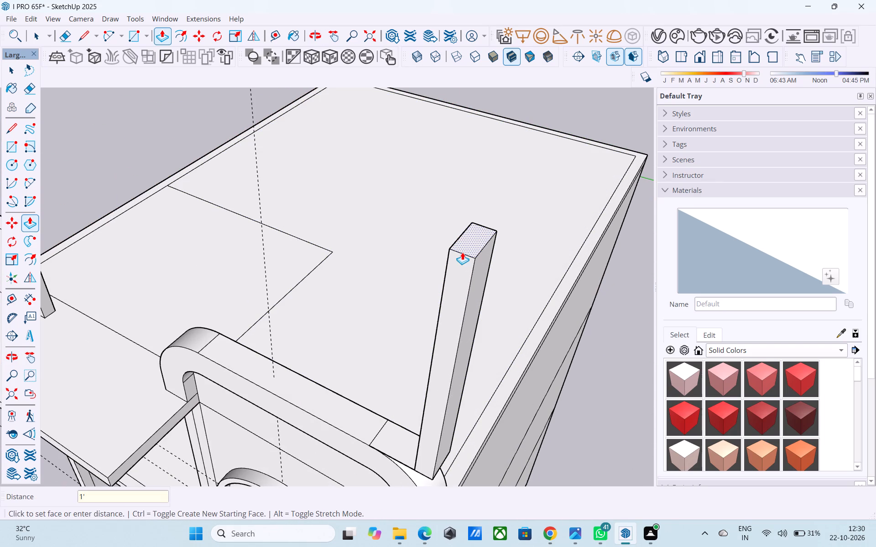
# Examine the raised post against the low upright wall at the opposite end of the facade from several sides.
pyautogui.scroll(-4, 462, 252)
pyautogui.keyDown('shift'); pyautogui.moveTo(462, 252); pyautogui.dragTo(541, 273, button='middle'); pyautogui.keyUp('shift')
pyautogui.moveTo(521, 272); pyautogui.dragTo(599, 214, button='middle')
pyautogui.scroll(-3, 594, 213)
pyautogui.keyDown('shift'); pyautogui.moveTo(591, 213); pyautogui.dragTo(469, 242, button='middle'); pyautogui.keyUp('shift')
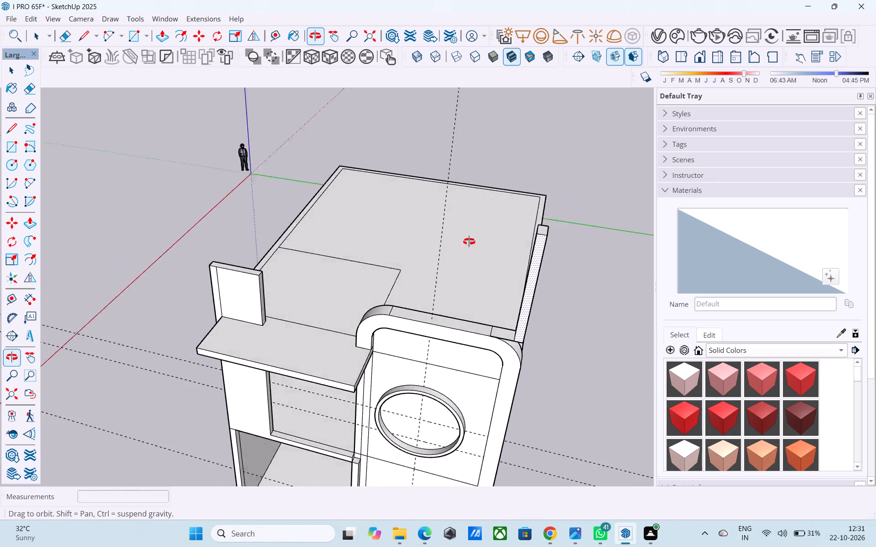
pyautogui.keyDown('shift'); pyautogui.moveTo(469, 242); pyautogui.dragTo(400, 244, button='middle'); pyautogui.keyUp('shift')
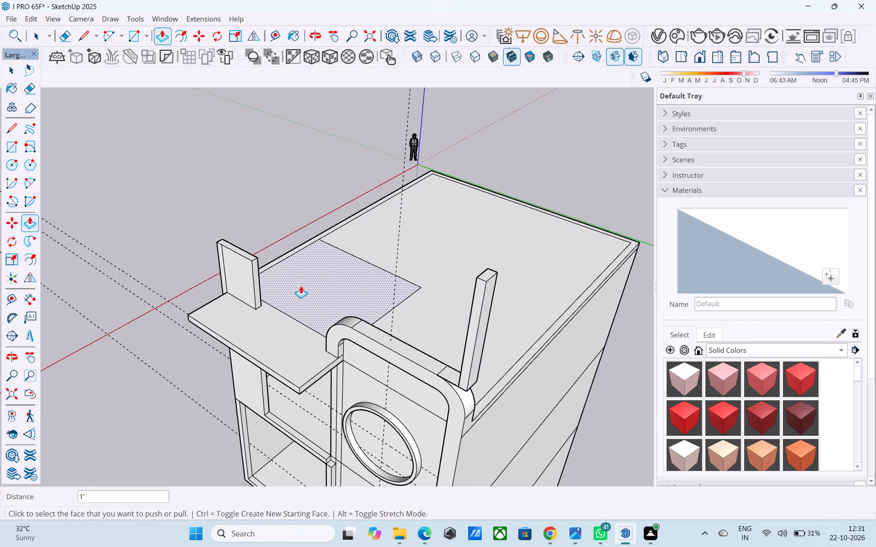
pyautogui.moveTo(296, 289); pyautogui.dragTo(365, 302, button='middle')
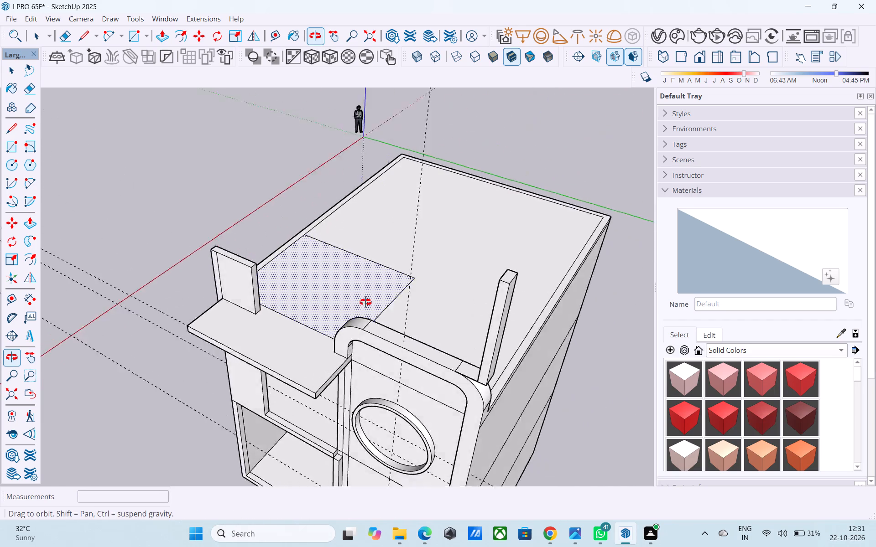
pyautogui.moveTo(365, 302); pyautogui.dragTo(758, 310, button='middle')
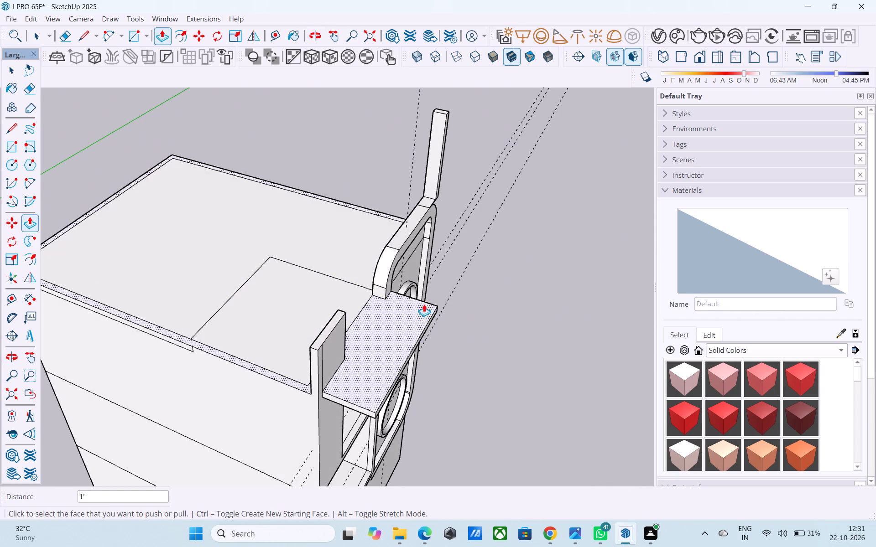
pyautogui.moveTo(397, 317); pyautogui.dragTo(87, 332, button='middle')
pyautogui.moveTo(271, 287); pyautogui.dragTo(35, 289, button='middle')
pyautogui.keyDown('shift'); pyautogui.moveTo(245, 304); pyautogui.dragTo(305, 298, button='middle'); pyautogui.keyUp('shift')
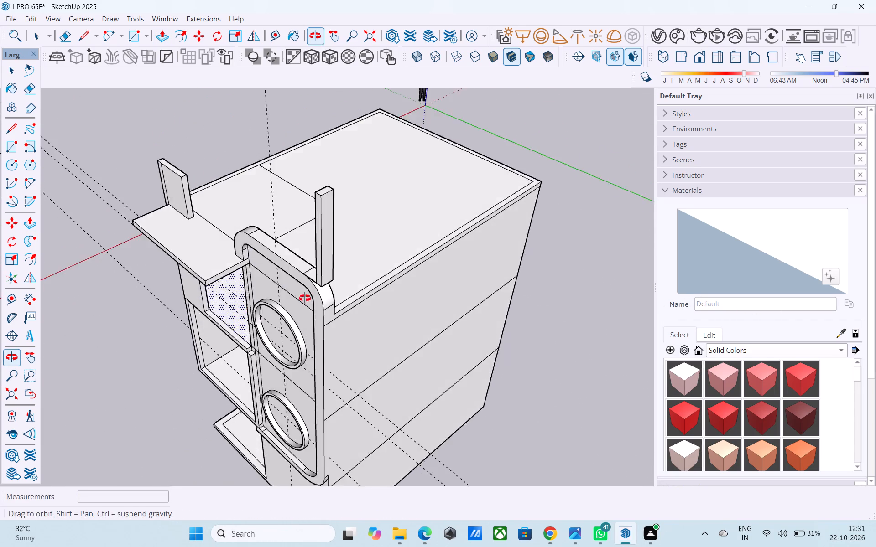
pyautogui.keyDown('shift'); pyautogui.moveTo(305, 298); pyautogui.dragTo(84, 285, button='middle'); pyautogui.keyUp('shift')
# Push/Pull the post's roof-side face 4' toward the rear, widening the post into an upright panel.
pyautogui.keyDown('shift'); pyautogui.moveTo(278, 291); pyautogui.dragTo(184, 350, button='middle'); pyautogui.keyUp('shift')
pyautogui.scroll(4, 231, 251)
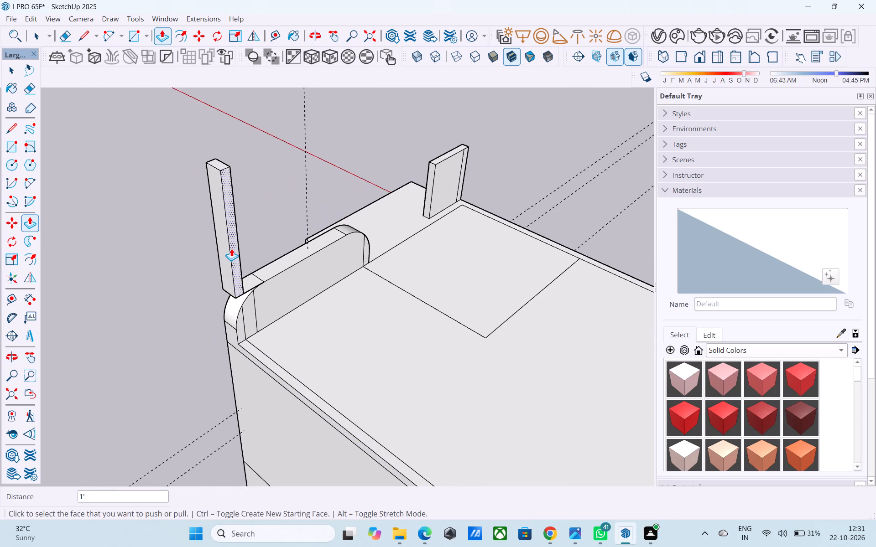
pyautogui.click(231, 248)
pyautogui.write("4'")
pyautogui.press('Return')
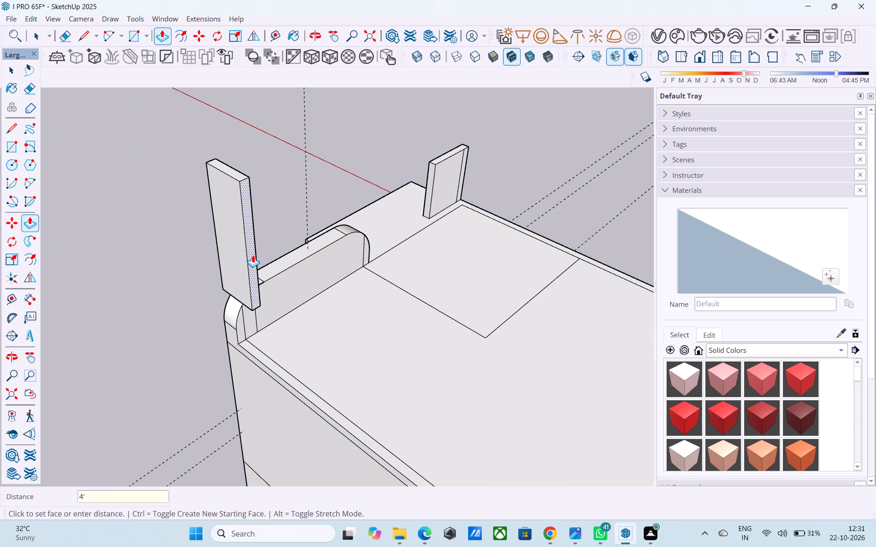
# Push/Pull the rear end face of the opposite low upright wall 4' along the roof's side edge.
pyautogui.scroll(-2, 229, 310)
pyautogui.moveTo(225, 313); pyautogui.dragTo(501, 297, button='middle')
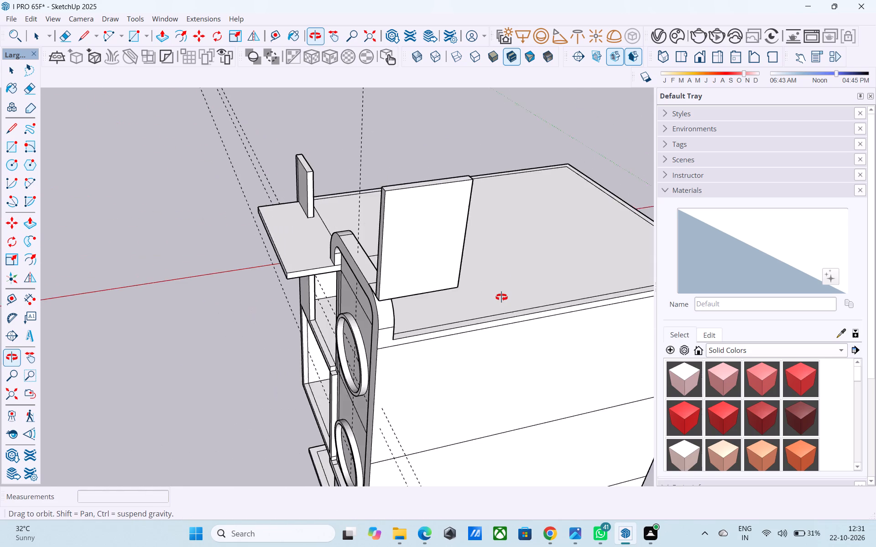
pyautogui.moveTo(501, 297); pyautogui.dragTo(126, 318, button='middle')
pyautogui.moveTo(331, 291); pyautogui.dragTo(9, 291, button='middle')
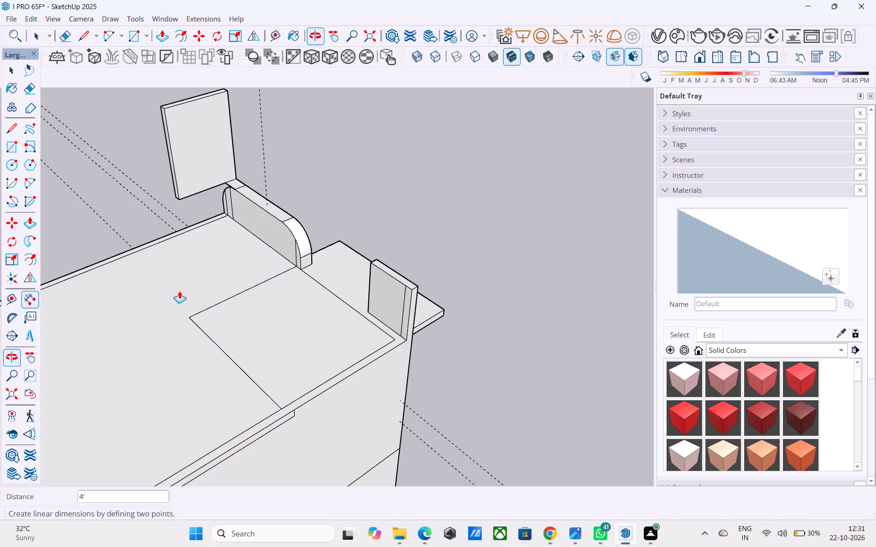
pyautogui.moveTo(303, 299); pyautogui.dragTo(234, 269, button='middle')
pyautogui.moveTo(308, 291); pyautogui.dragTo(355, 292, button='middle')
pyautogui.scroll(1, 354, 291)
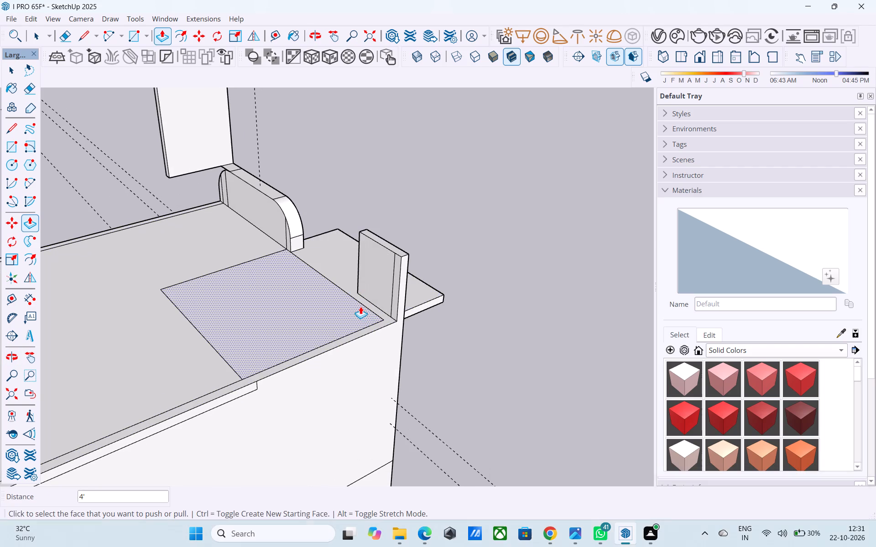
pyautogui.scroll(6, 396, 288)
pyautogui.click(396, 287)
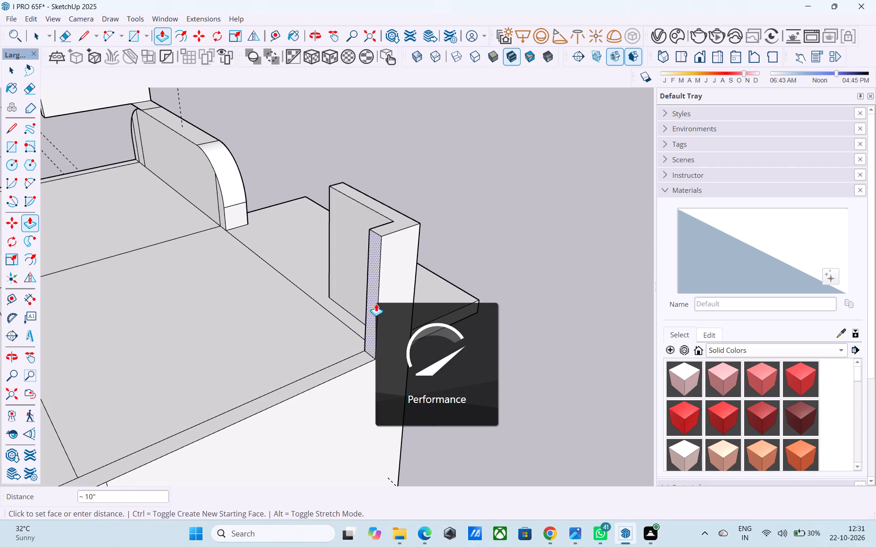
pyautogui.write("4'")
pyautogui.press('Return')
# Draw a vertical line along the blue axis from the tall panel's lower rear corner down to the roof edge.
pyautogui.scroll(-3, 376, 304)
pyautogui.scroll(1, 371, 307)
pyautogui.scroll(-5, 371, 307)
pyautogui.moveTo(334, 343); pyautogui.dragTo(230, 333, button='middle')
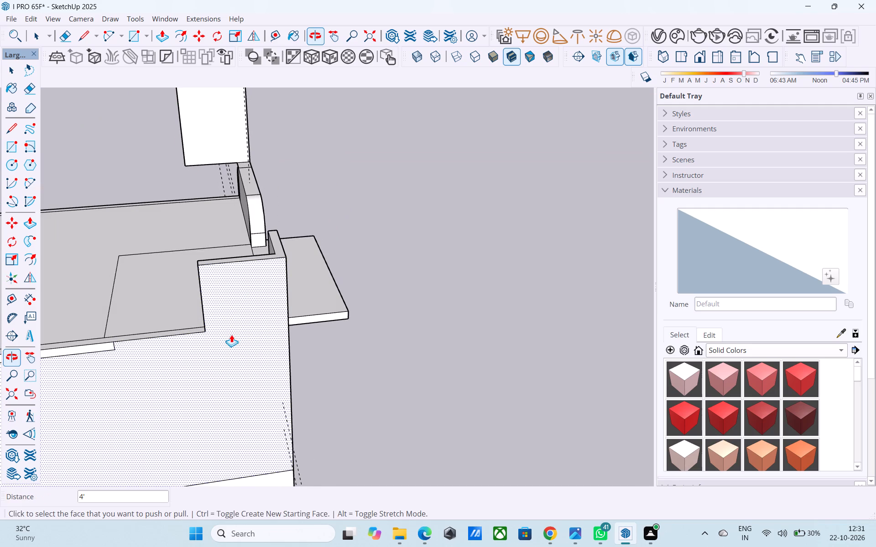
pyautogui.press('l')
pyautogui.scroll(5, 169, 138)
pyautogui.moveTo(181, 158); pyautogui.dragTo(340, 185, button='middle')
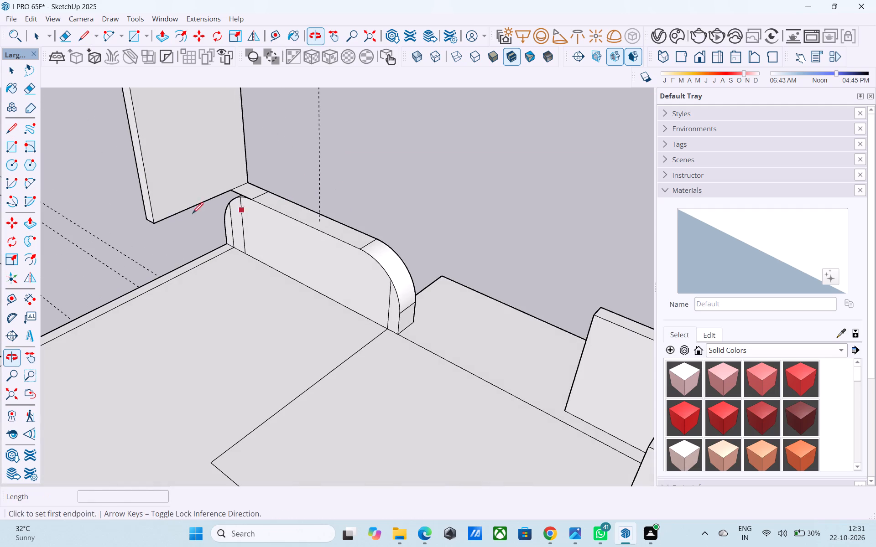
pyautogui.click(152, 220)
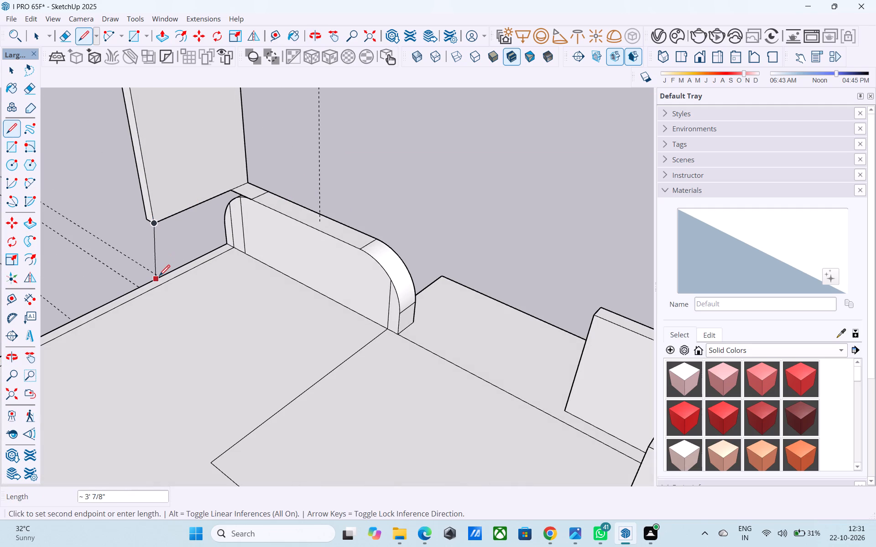
pyautogui.scroll(4, 165, 273)
pyautogui.moveTo(165, 273); pyautogui.dragTo(386, 273, button='middle')
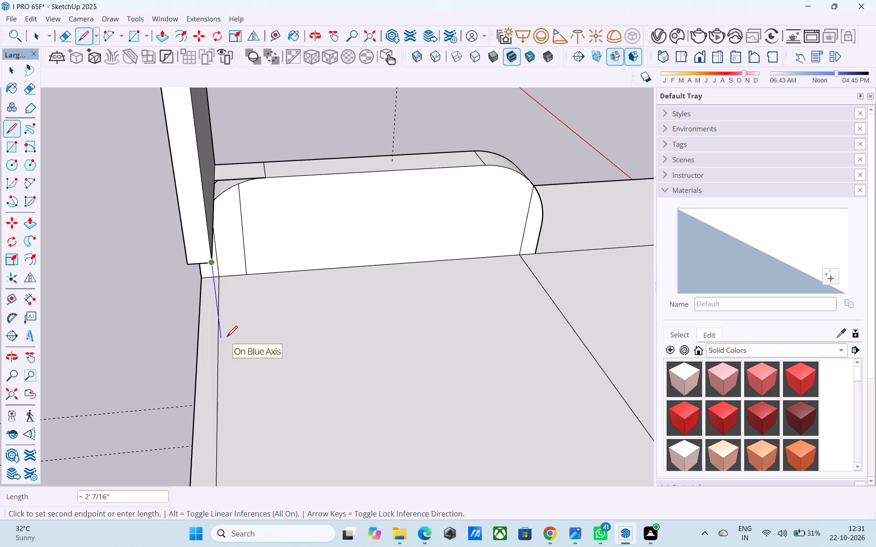
pyautogui.moveTo(222, 339); pyautogui.dragTo(60, 361, button='middle')
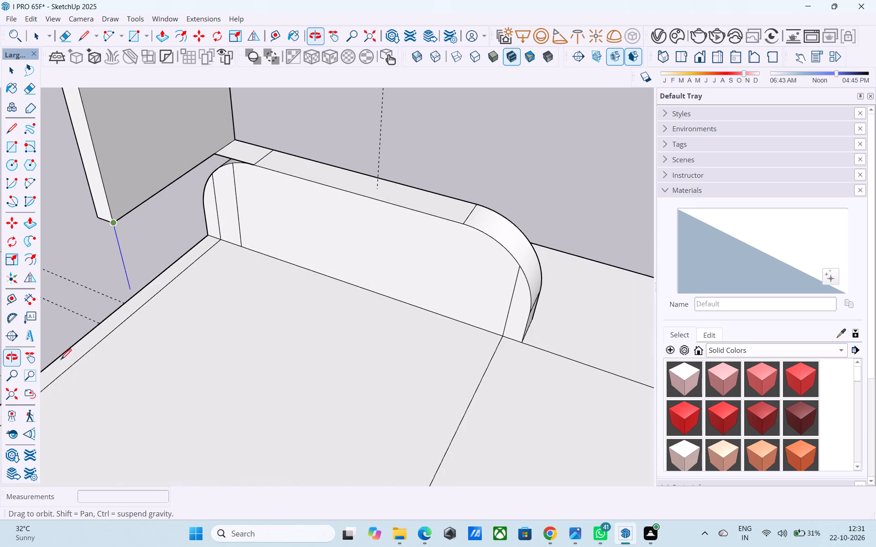
pyautogui.click(138, 321)
# Draw an 18' 10" line along the green axis from the vertical line's foot across the roof to the opposite wall return.
pyautogui.scroll(-3, 138, 321)
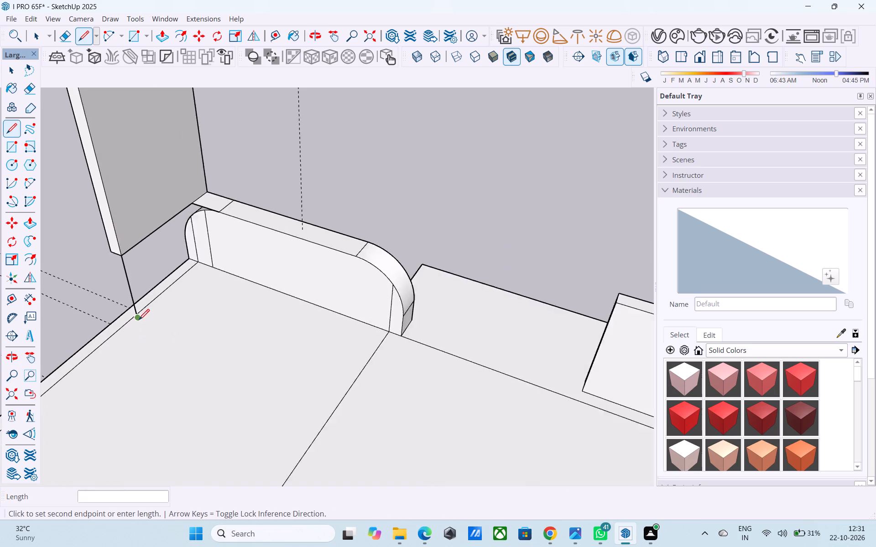
pyautogui.scroll(-8, 139, 321)
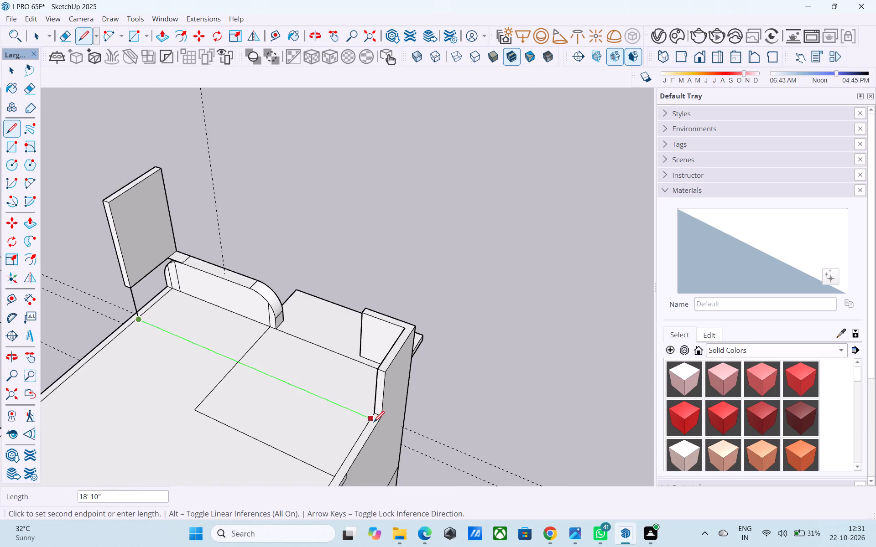
pyautogui.click(374, 423)
# Push/Pull the low upright wall's rear end face 6" along the roof edge to meet the cross-roof line.
pyautogui.moveTo(377, 422); pyautogui.dragTo(417, 421, button='middle')
pyautogui.scroll(5, 420, 403)
pyautogui.press('space')
pyautogui.click(407, 374)
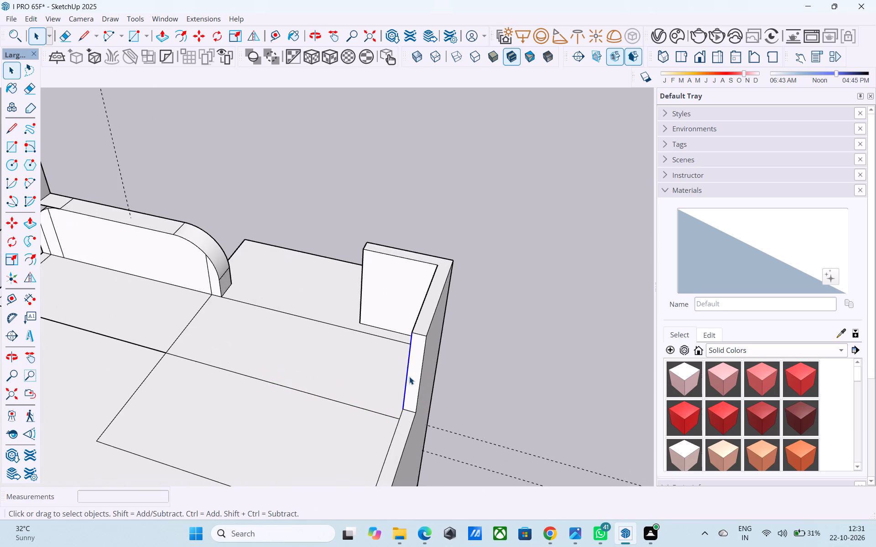
pyautogui.click(409, 377)
pyautogui.press('p')
pyautogui.click(410, 377)
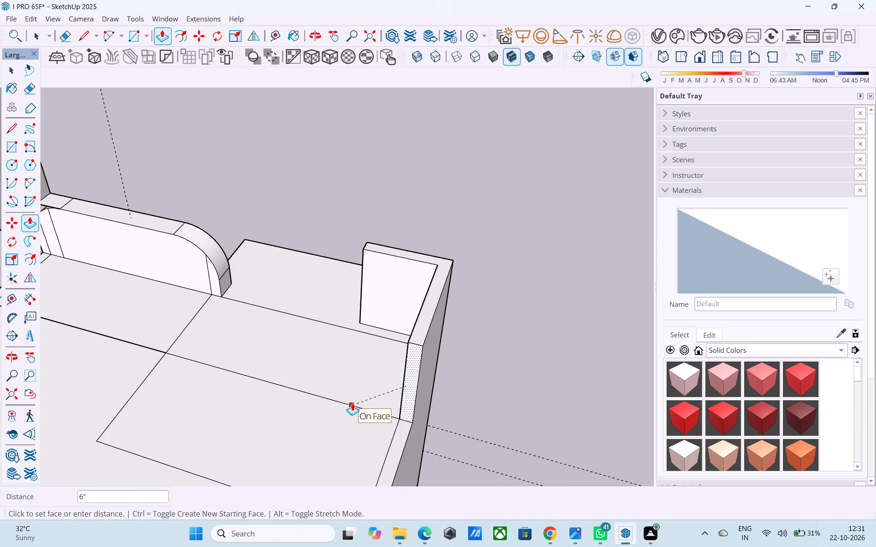
pyautogui.click(352, 403)
pyautogui.scroll(-5, 359, 398)
pyautogui.moveTo(360, 398); pyautogui.dragTo(185, 358, button='middle')
pyautogui.press('space')
# Draw two 6" lines across the low corner wall's top, outlining a square where its two legs meet.
pyautogui.scroll(-1, 286, 320)
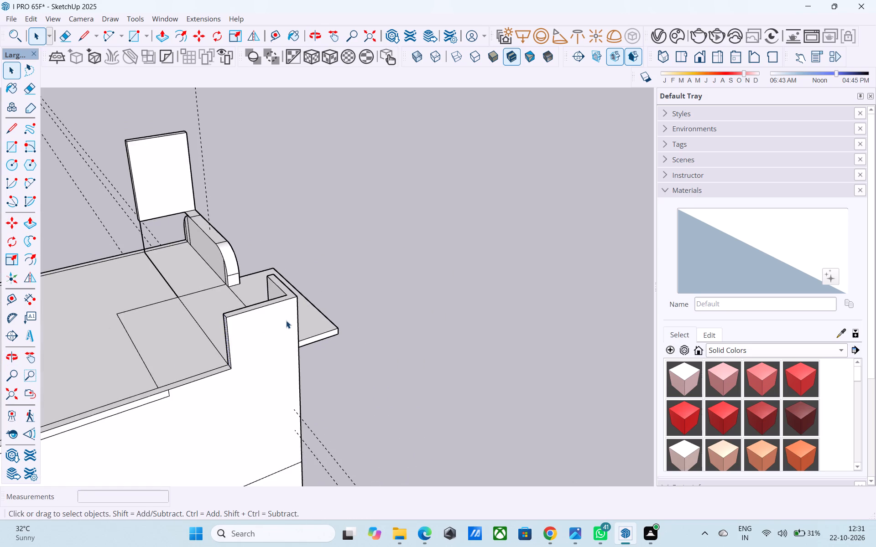
pyautogui.keyDown('shift'); pyautogui.moveTo(286, 320); pyautogui.dragTo(149, 338, button='middle'); pyautogui.keyUp('shift')
pyautogui.keyDown('shift'); pyautogui.moveTo(209, 298); pyautogui.dragTo(82, 391, button='middle'); pyautogui.keyUp('shift')
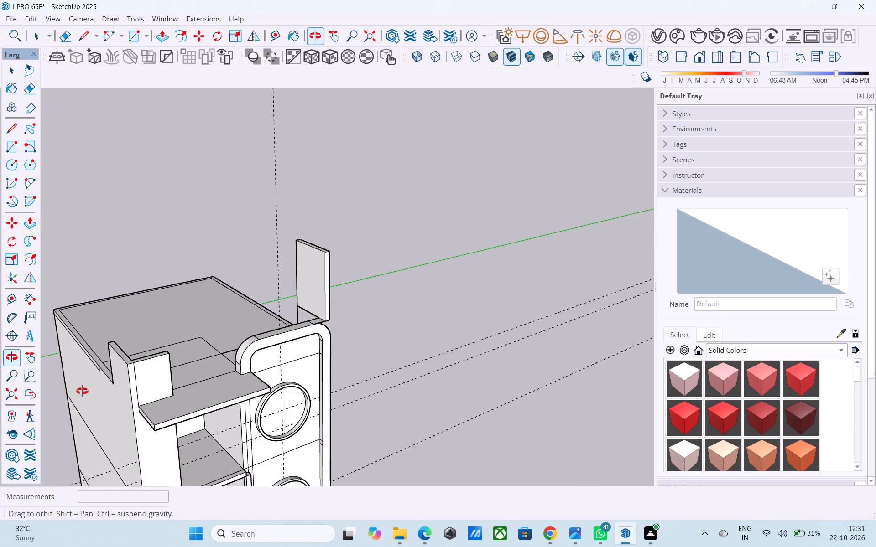
pyautogui.keyDown('shift'); pyautogui.moveTo(82, 391); pyautogui.dragTo(81, 391, button='middle'); pyautogui.keyUp('shift')
pyautogui.moveTo(86, 379); pyautogui.dragTo(60, 379, button='middle')
pyautogui.scroll(5, 144, 393)
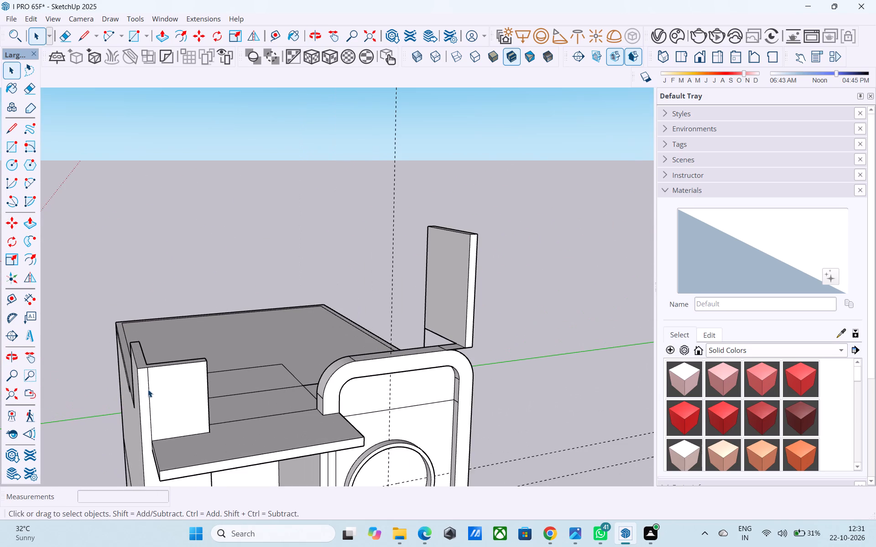
pyautogui.scroll(1, 148, 389)
pyautogui.moveTo(148, 389); pyautogui.dragTo(187, 468, button='middle')
pyautogui.scroll(5, 174, 427)
pyautogui.press('l')
pyautogui.click(176, 415)
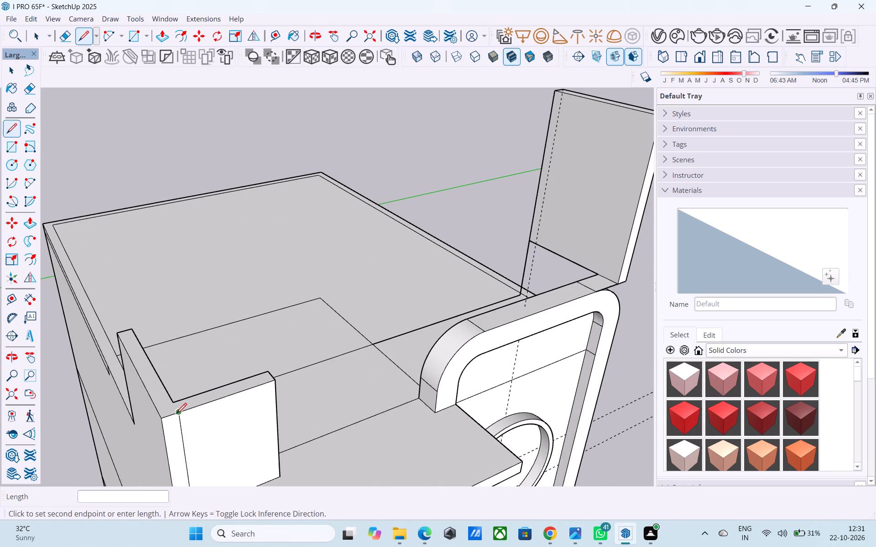
pyautogui.click(171, 402)
pyautogui.click(170, 402)
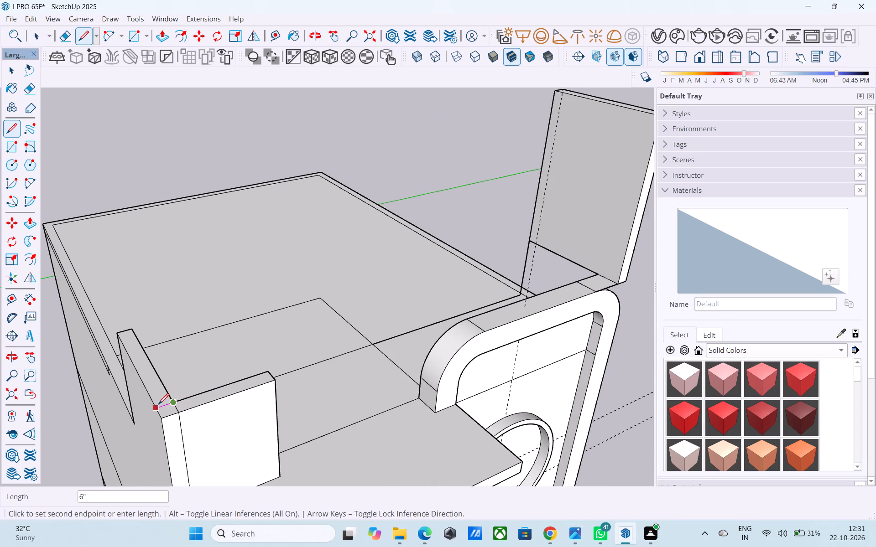
pyautogui.click(158, 405)
# Copy the tall panel's front vertical edge a short distance toward the rear on its roof-side face.
pyautogui.scroll(-2, 132, 425)
pyautogui.moveTo(130, 429); pyautogui.dragTo(184, 421, button='middle')
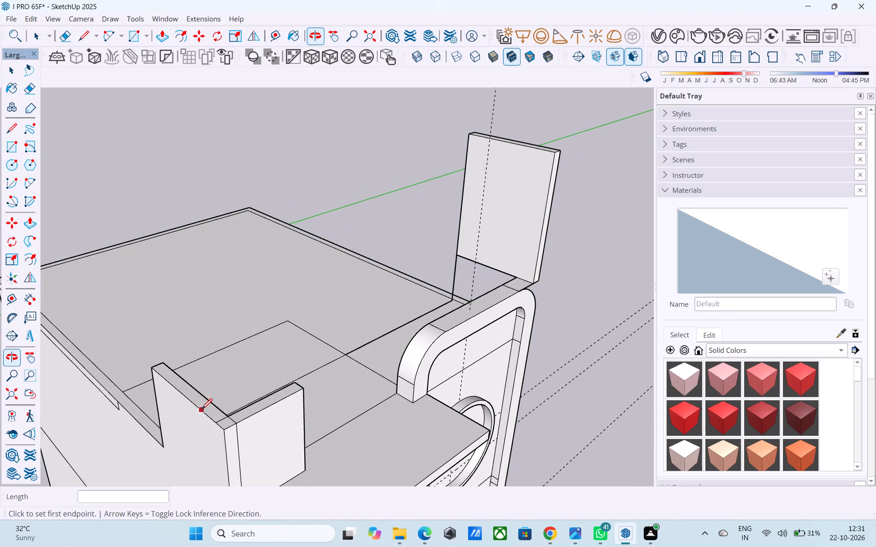
pyautogui.keyDown('shift'); pyautogui.moveTo(280, 352); pyautogui.dragTo(203, 461, button='middle'); pyautogui.keyUp('shift')
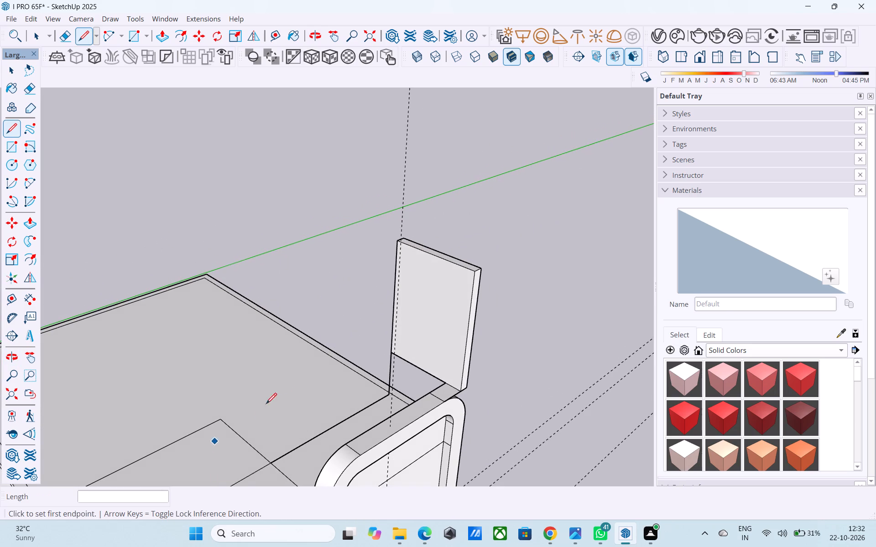
pyautogui.keyDown('shift'); pyautogui.moveTo(325, 376); pyautogui.dragTo(268, 396, button='middle'); pyautogui.keyUp('shift')
pyautogui.scroll(6, 390, 320)
pyautogui.press('space')
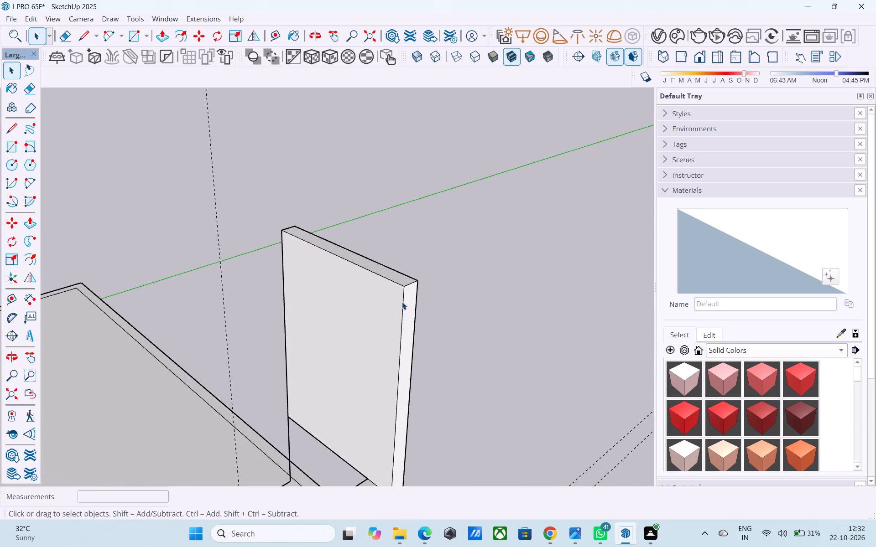
pyautogui.click(402, 302)
pyautogui.click(404, 304)
pyautogui.press('m')
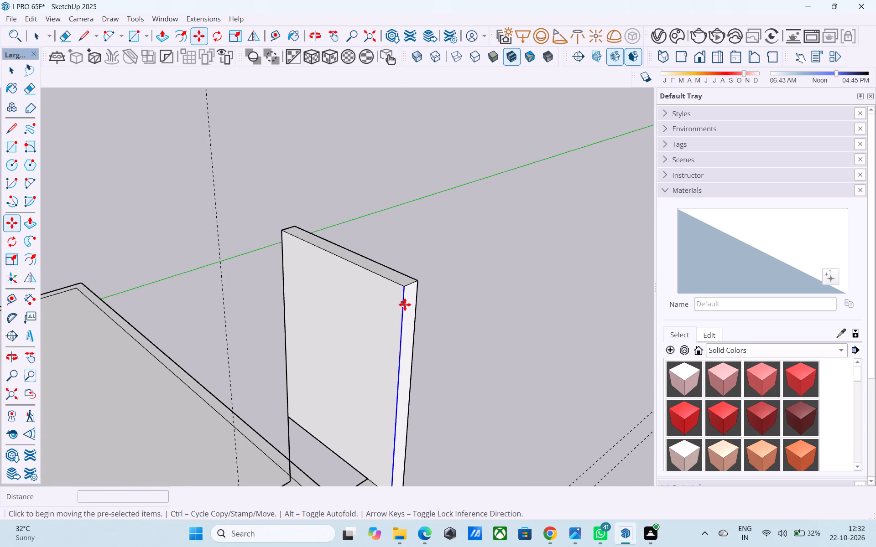
pyautogui.click(405, 291)
pyautogui.click(388, 284)
pyautogui.scroll(-3, 436, 240)
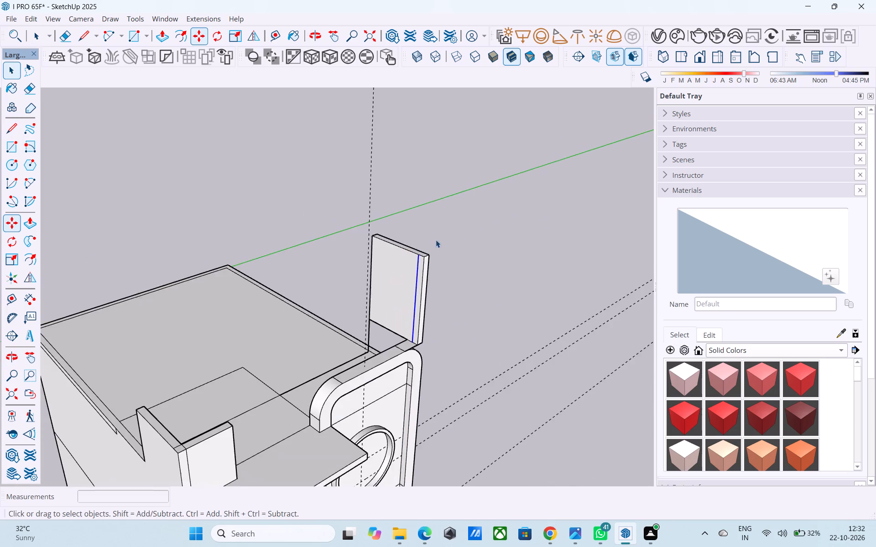
pyautogui.press('space')
# Draw a sloping line about 20' long from the low wall's outer front top corner to the tall panel's front top corner.
pyautogui.scroll(-5, 436, 240)
pyautogui.moveTo(428, 260); pyautogui.dragTo(374, 273, button='middle')
pyautogui.scroll(-1, 410, 261)
pyautogui.press('l')
pyautogui.moveTo(344, 318); pyautogui.dragTo(335, 318, button='middle')
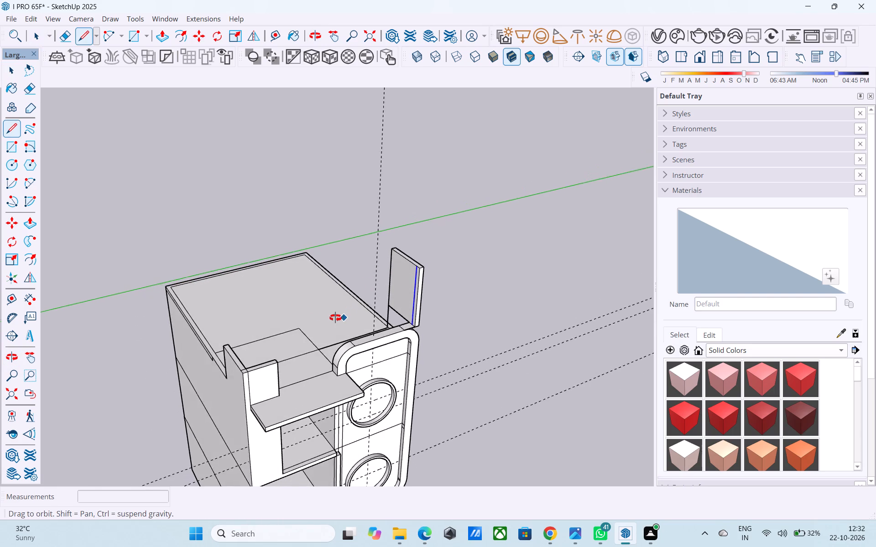
pyautogui.moveTo(335, 318); pyautogui.dragTo(266, 381, button='middle')
pyautogui.scroll(2, 215, 436)
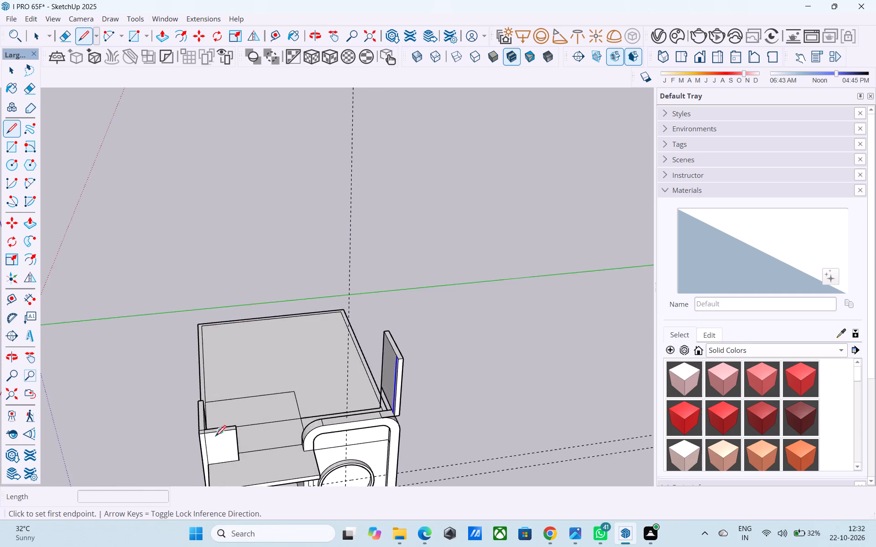
pyautogui.scroll(10, 215, 437)
pyautogui.click(189, 423)
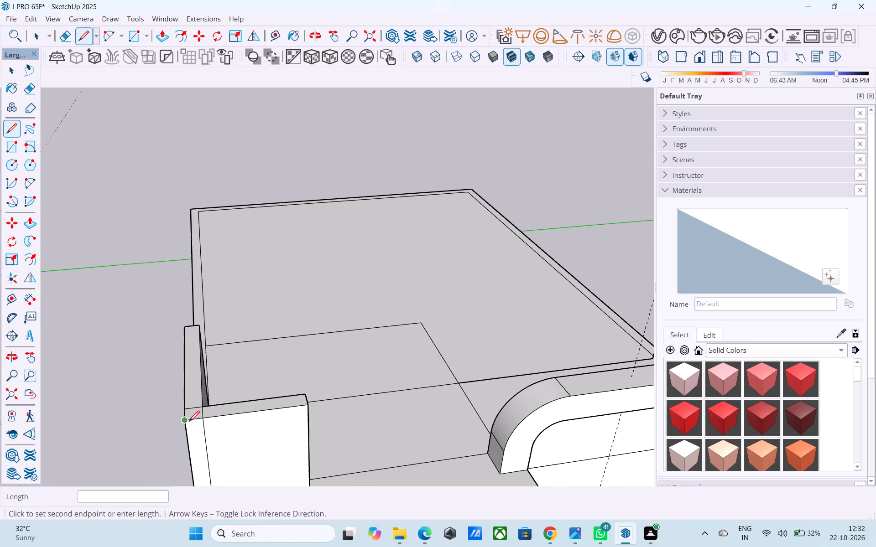
pyautogui.scroll(-5, 189, 419)
pyautogui.moveTo(237, 405); pyautogui.dragTo(148, 458, button='middle')
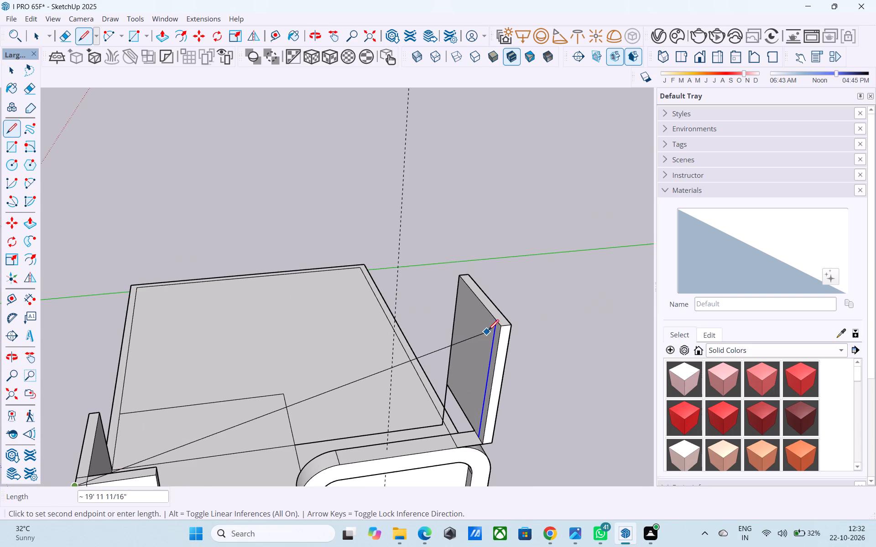
pyautogui.click(501, 326)
# Delete the large vertical face filled in beneath the sloping line, keeping the line itself.
pyautogui.scroll(-4, 496, 330)
pyautogui.moveTo(413, 367); pyautogui.dragTo(433, 318, button='middle')
pyautogui.moveTo(279, 413); pyautogui.dragTo(272, 409, button='middle')
pyautogui.press('space')
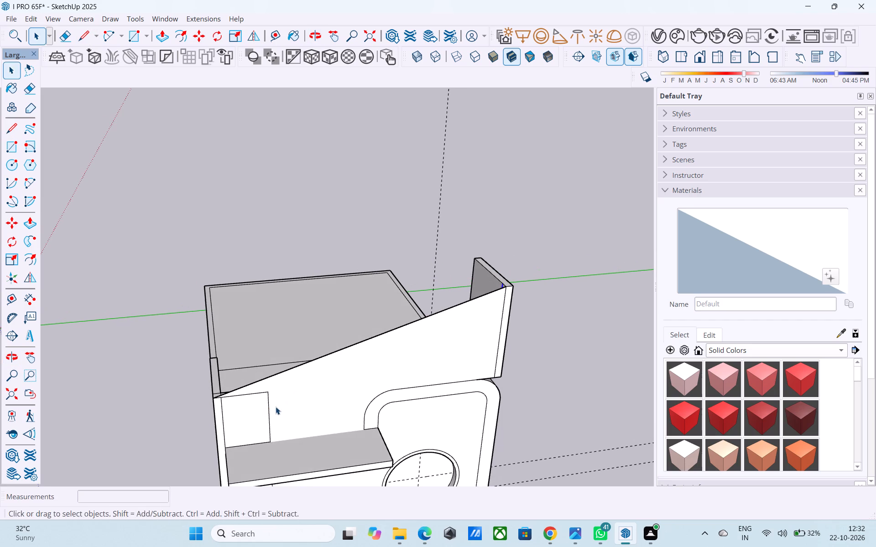
pyautogui.moveTo(285, 403); pyautogui.dragTo(256, 350, button='middle')
pyautogui.press('e')
pyautogui.click(291, 366)
pyautogui.press('space')
pyautogui.click(291, 366)
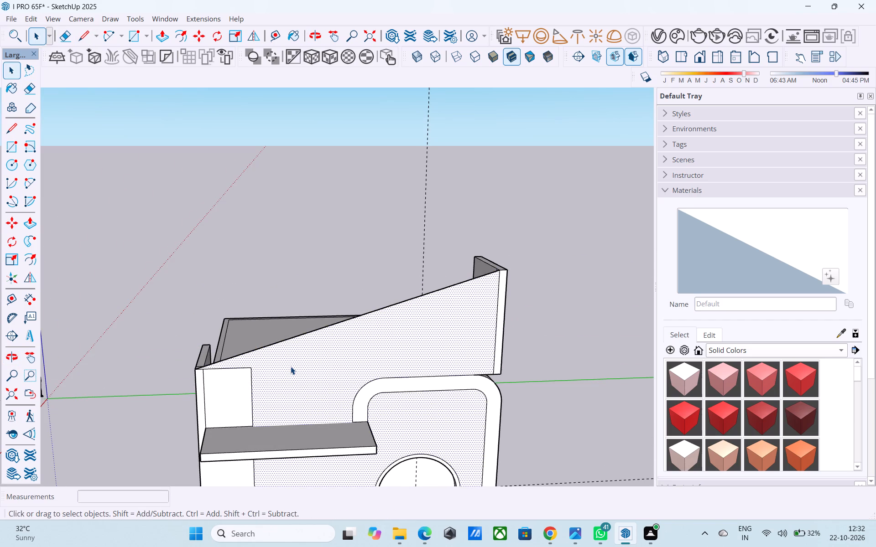
pyautogui.press('Delete')
# Draw a parallel sloping line about 20' long from the low wall's inner top mark to the tall panel's copied edge.
pyautogui.scroll(-3, 291, 366)
pyautogui.moveTo(290, 367); pyautogui.dragTo(581, 393, button='middle')
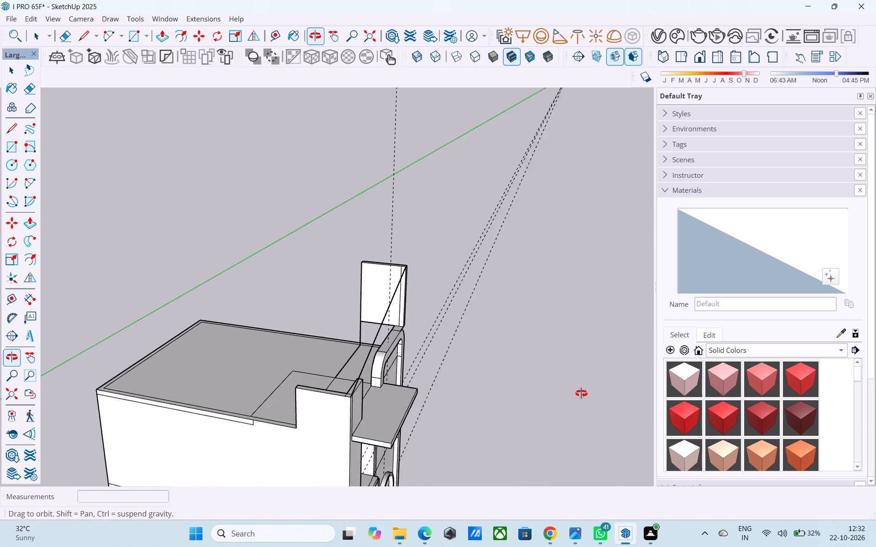
pyautogui.moveTo(581, 393); pyautogui.dragTo(592, 395, button='middle')
pyautogui.moveTo(327, 405); pyautogui.dragTo(320, 432, button='middle')
pyautogui.moveTo(328, 424); pyautogui.dragTo(359, 413, button='middle')
pyautogui.scroll(4, 360, 409)
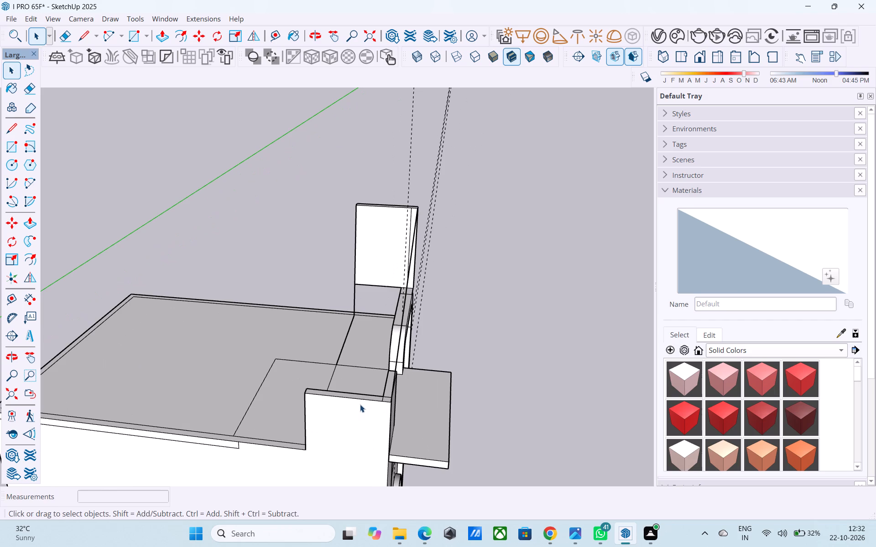
pyautogui.press('l')
pyautogui.scroll(4, 368, 401)
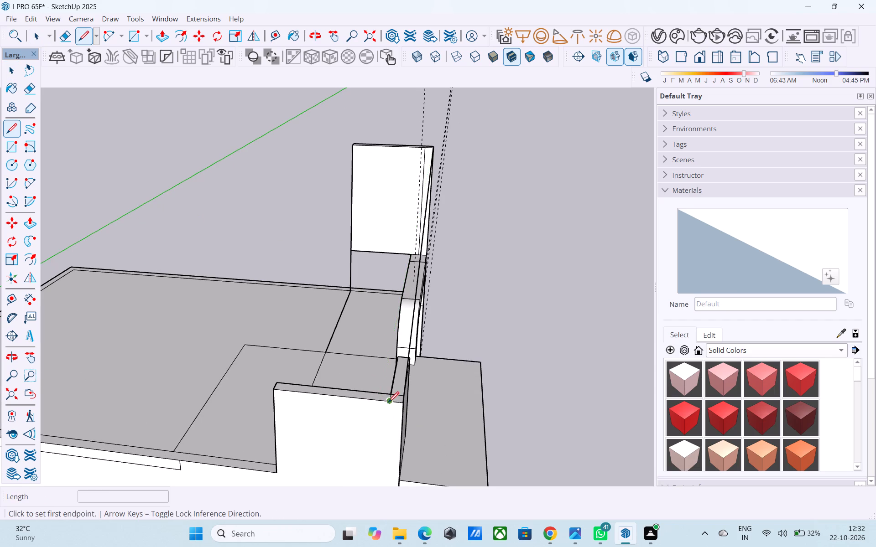
pyautogui.click(389, 403)
pyautogui.scroll(-4, 392, 336)
pyautogui.keyDown('shift'); pyautogui.moveTo(386, 342); pyautogui.dragTo(346, 474, button='middle'); pyautogui.keyUp('shift')
pyautogui.scroll(5, 378, 371)
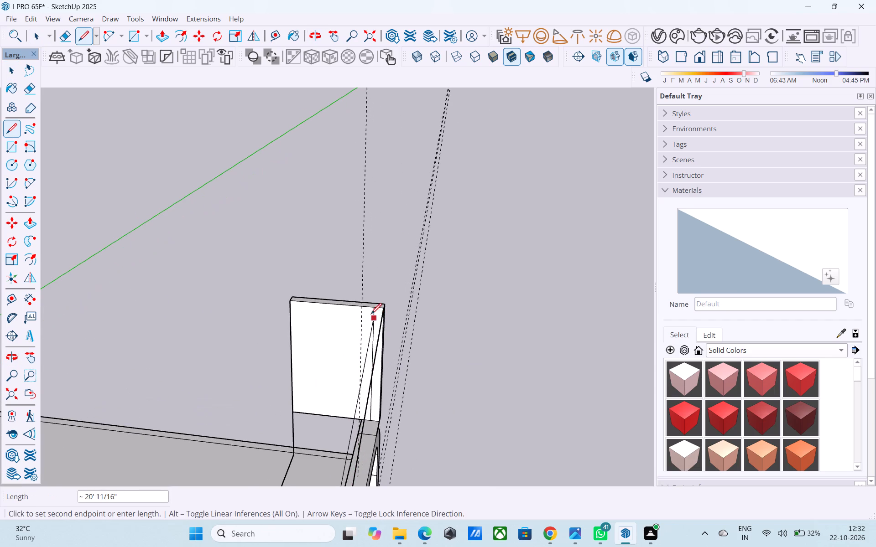
pyautogui.click(372, 310)
# Examine the sloping strip from below and behind, checking where it meets the low corner wall and the tall panel.
pyautogui.scroll(-5, 373, 309)
pyautogui.moveTo(358, 411); pyautogui.dragTo(299, 268, button='middle')
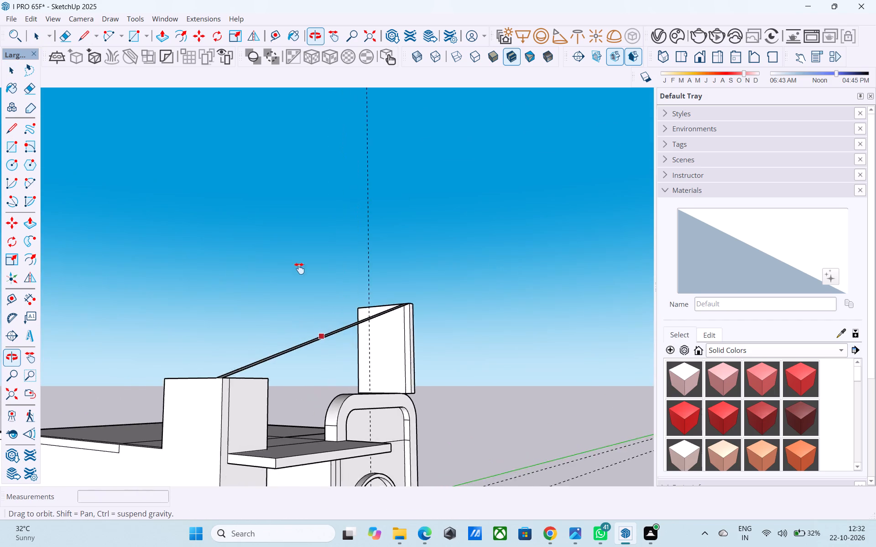
pyautogui.moveTo(299, 268); pyautogui.dragTo(158, 267, button='middle')
pyautogui.keyDown('shift'); pyautogui.moveTo(341, 330); pyautogui.dragTo(117, 372, button='middle'); pyautogui.keyUp('shift')
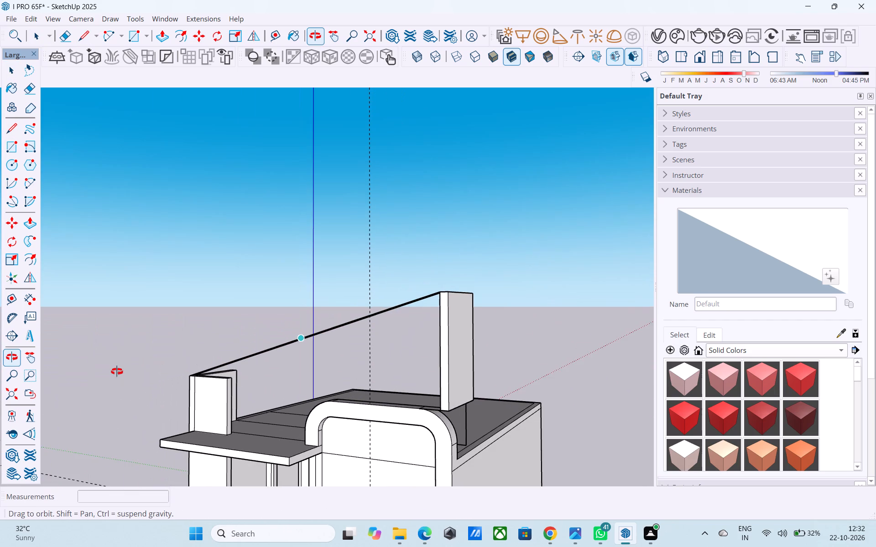
pyautogui.keyDown('shift'); pyautogui.moveTo(117, 372); pyautogui.dragTo(111, 368, button='middle'); pyautogui.keyUp('shift')
pyautogui.moveTo(232, 414); pyautogui.dragTo(250, 385, button='middle')
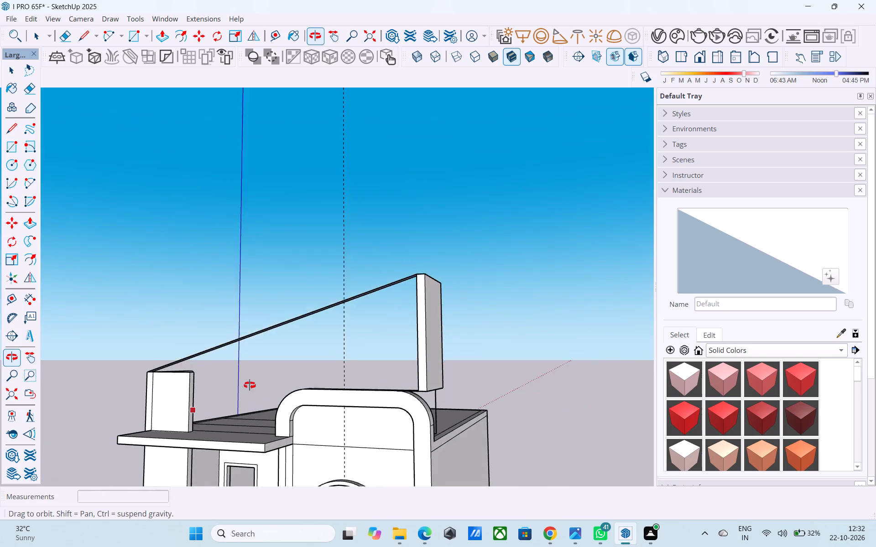
pyautogui.moveTo(250, 385); pyautogui.dragTo(148, 336, button='middle')
pyautogui.scroll(15, 191, 408)
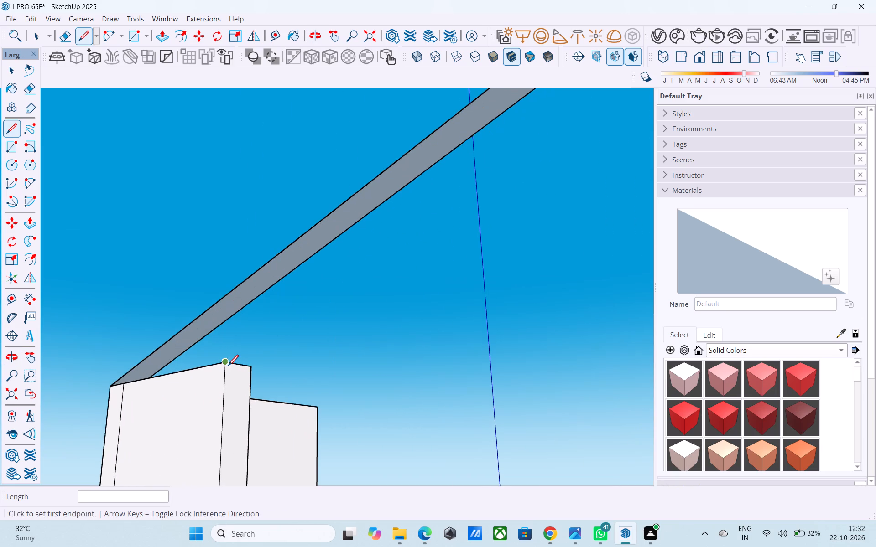
pyautogui.scroll(-5, 229, 369)
pyautogui.moveTo(229, 371); pyautogui.dragTo(220, 506, button='middle')
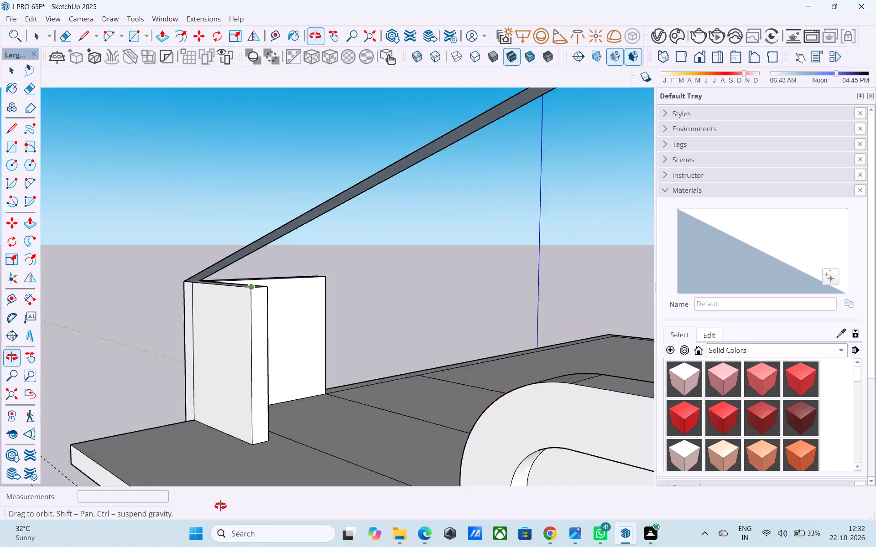
pyautogui.moveTo(220, 506); pyautogui.dragTo(323, 495, button='middle')
pyautogui.scroll(-5, 345, 451)
pyautogui.moveTo(334, 444); pyautogui.dragTo(238, 510, button='middle')
pyautogui.scroll(-3, 298, 437)
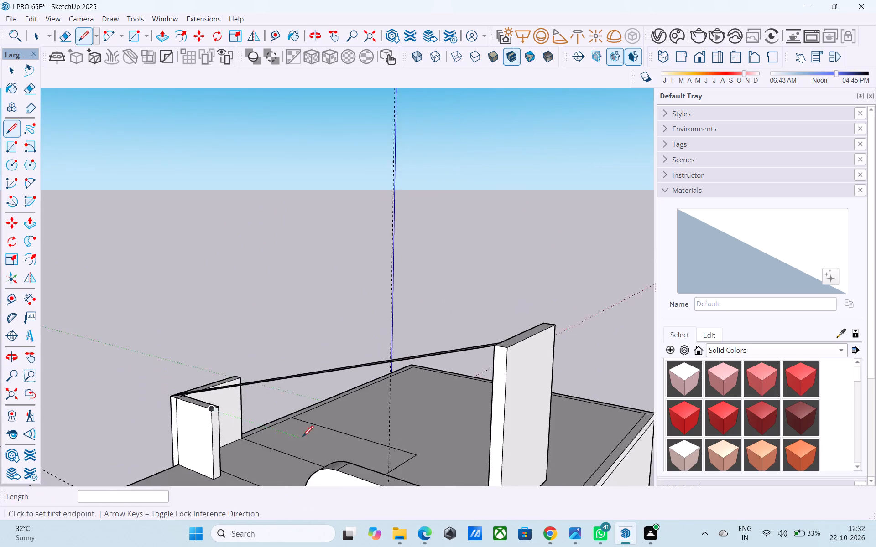
pyautogui.scroll(-1, 302, 438)
pyautogui.moveTo(303, 438); pyautogui.dragTo(56, 467, button='middle')
pyautogui.keyDown('shift'); pyautogui.moveTo(214, 443); pyautogui.dragTo(171, 517, button='middle'); pyautogui.keyUp('shift')
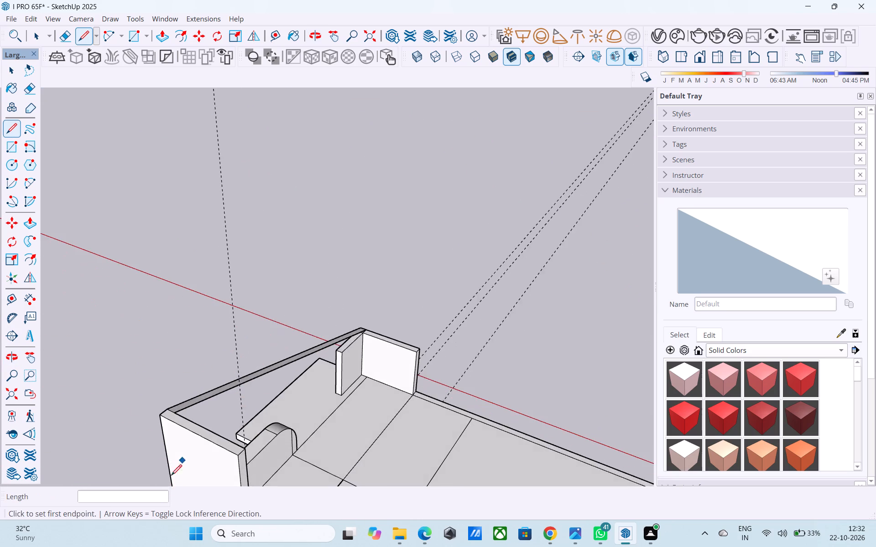
pyautogui.scroll(4, 176, 452)
pyautogui.moveTo(173, 412); pyautogui.dragTo(363, 334, button='middle')
pyautogui.scroll(3, 326, 367)
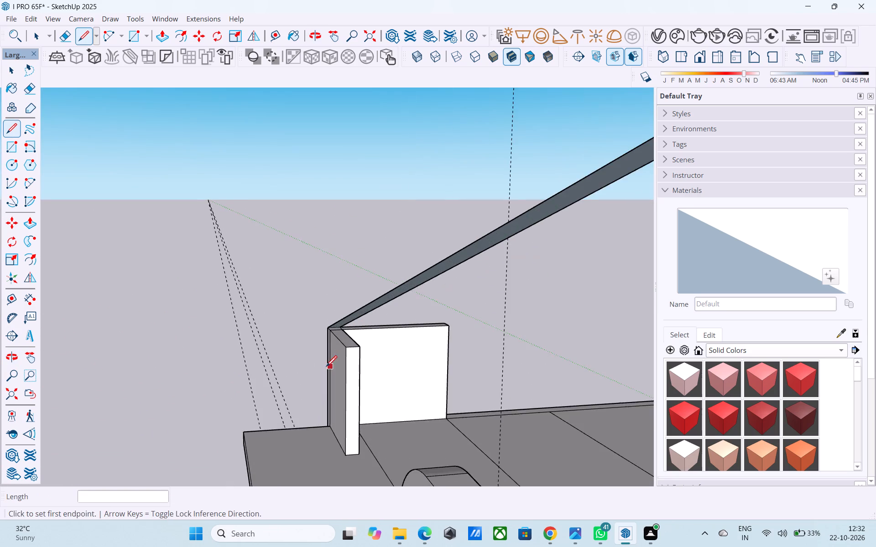
pyautogui.scroll(2, 326, 367)
pyautogui.scroll(-2, 326, 367)
# Draw a 6" vertical line down from the low wall's front outer top corner and a horizontal line across to its seam.
pyautogui.keyDown('shift'); pyautogui.moveTo(325, 369); pyautogui.dragTo(495, 339, button='middle'); pyautogui.keyUp('shift')
pyautogui.keyDown('shift'); pyautogui.moveTo(269, 384); pyautogui.dragTo(303, 377, button='middle'); pyautogui.keyUp('shift')
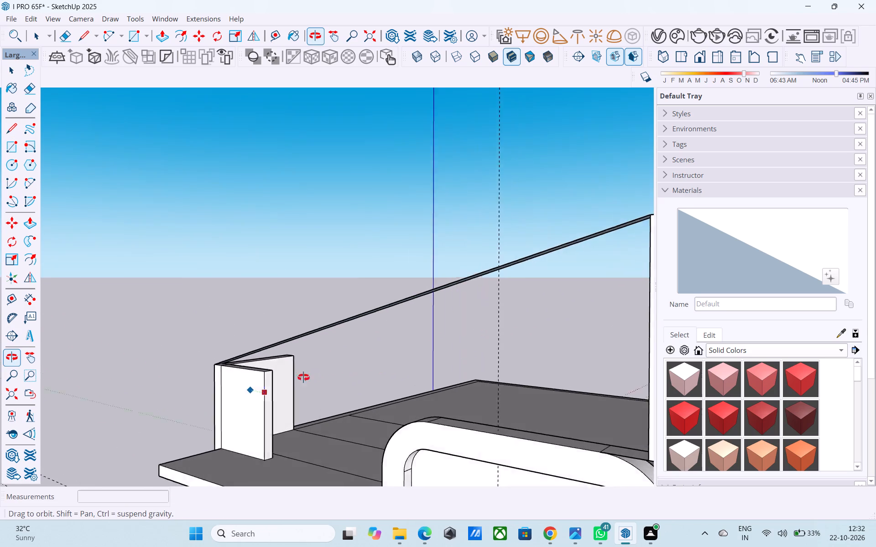
pyautogui.keyDown('shift'); pyautogui.moveTo(303, 377); pyautogui.dragTo(342, 381, button='middle'); pyautogui.keyUp('shift')
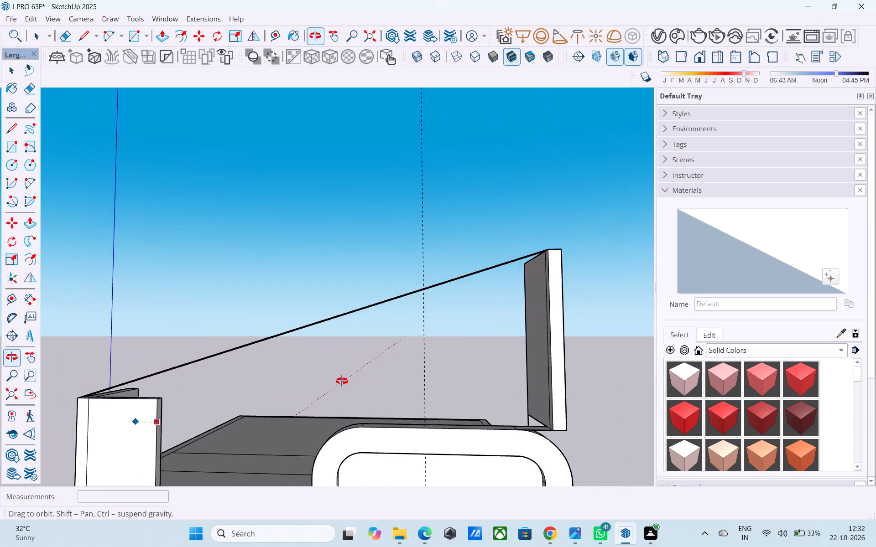
pyautogui.keyDown('shift'); pyautogui.moveTo(342, 381); pyautogui.dragTo(444, 373, button='middle'); pyautogui.keyUp('shift')
pyautogui.scroll(9, 328, 366)
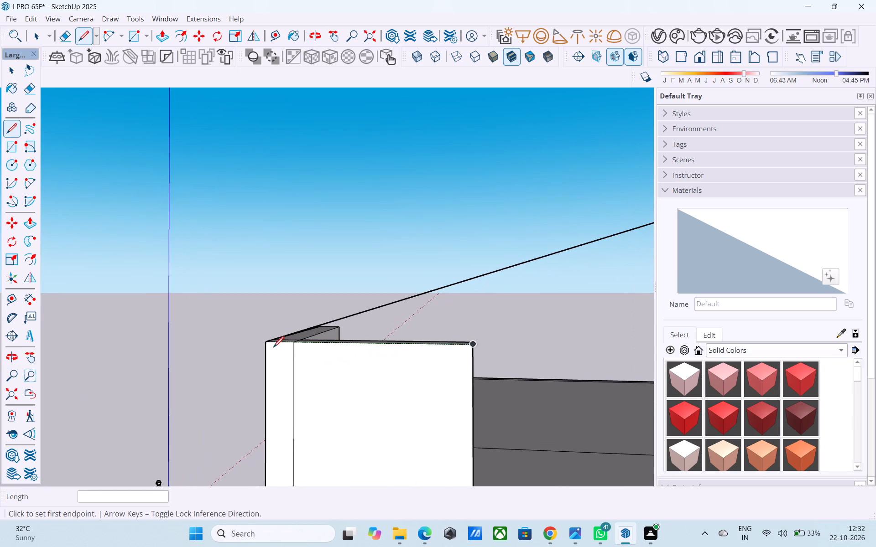
pyautogui.click(268, 345)
pyautogui.click(266, 375)
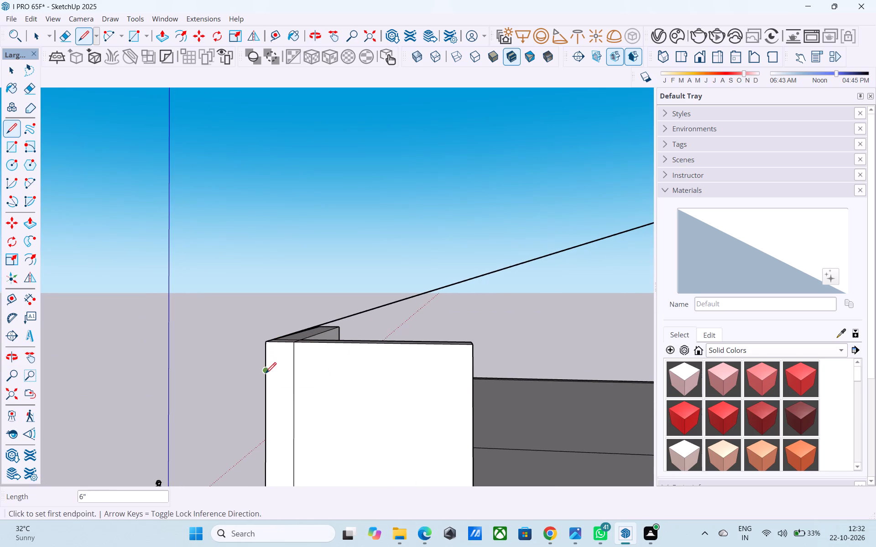
pyautogui.click(266, 374)
pyautogui.click(293, 373)
pyautogui.scroll(-4, 244, 395)
pyautogui.keyDown('shift'); pyautogui.moveTo(367, 363); pyautogui.dragTo(282, 386, button='middle'); pyautogui.keyUp('shift')
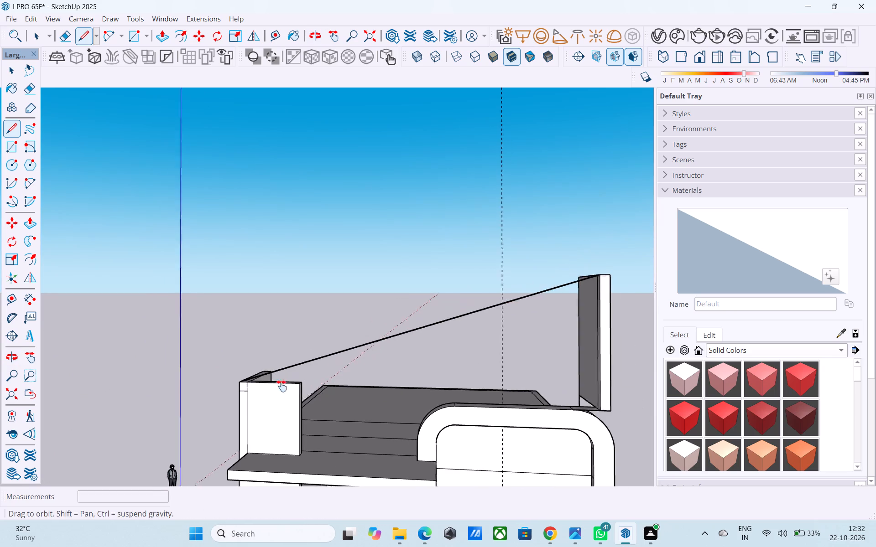
# Draw a 6" vertical line down from the tall panel's top corner along its inner front edge.
pyautogui.keyDown('shift'); pyautogui.moveTo(282, 386); pyautogui.dragTo(187, 418, button='middle'); pyautogui.keyUp('shift')
pyautogui.moveTo(498, 322); pyautogui.dragTo(459, 334, button='middle')
pyautogui.scroll(8, 461, 327)
pyautogui.click(442, 316)
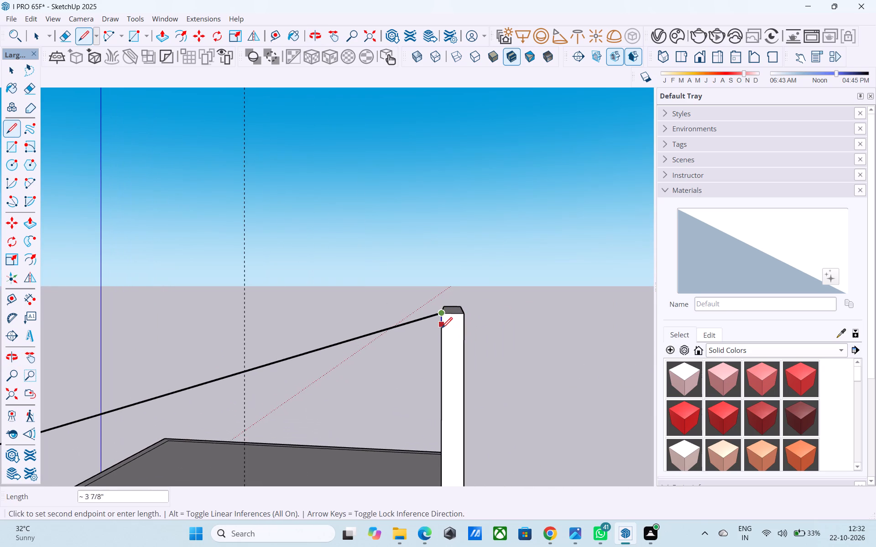
pyautogui.click(442, 333)
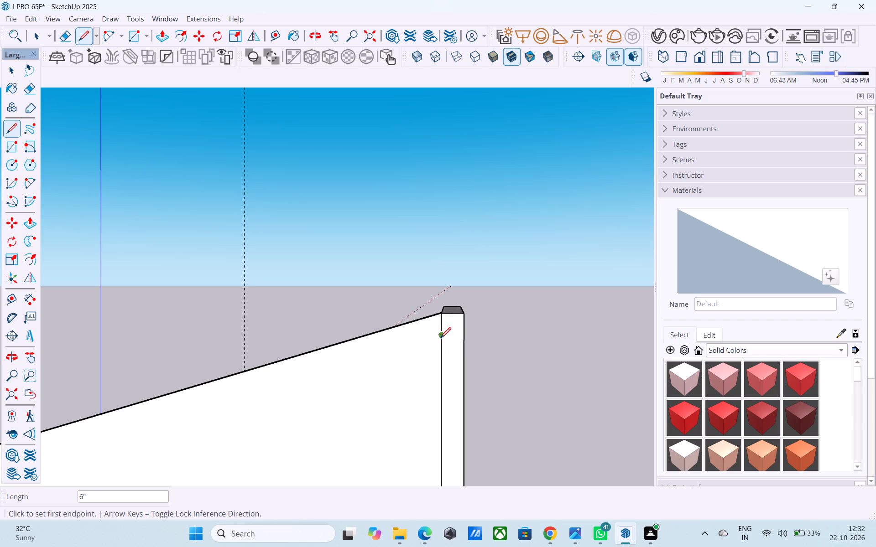
# Draw a lower sloping line about 19' 9" long from the tall panel's 6" mark to the low wall's seam mark.
pyautogui.click(441, 338)
pyautogui.scroll(-5, 441, 338)
pyautogui.moveTo(291, 375); pyautogui.dragTo(615, 274, button='middle')
pyautogui.scroll(2, 283, 387)
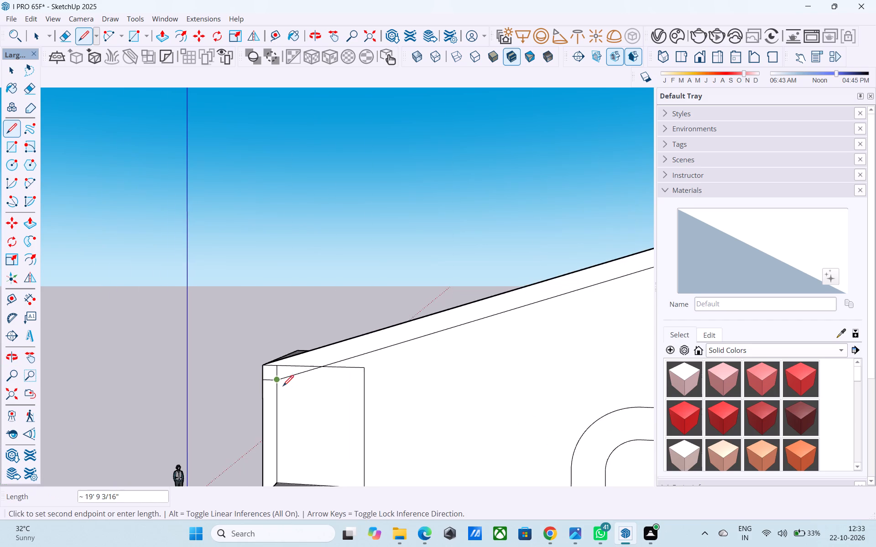
pyautogui.scroll(1, 283, 387)
pyautogui.click(276, 383)
# Delete the large front face filled in beneath the lower sloping line, keeping the narrow sloping strip.
pyautogui.scroll(-6, 271, 372)
pyautogui.keyDown('shift'); pyautogui.moveTo(330, 384); pyautogui.dragTo(288, 371, button='middle'); pyautogui.keyUp('shift')
pyautogui.press('space')
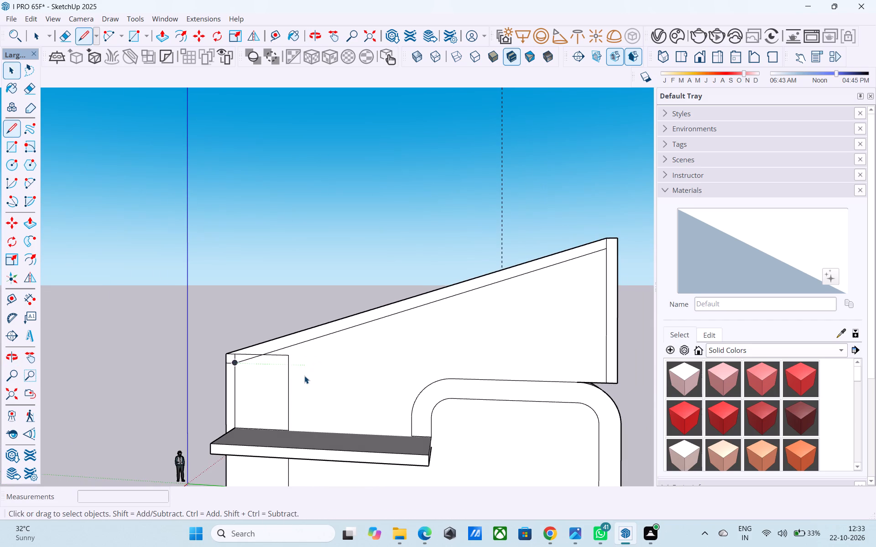
pyautogui.click(305, 376)
pyautogui.press('Delete')
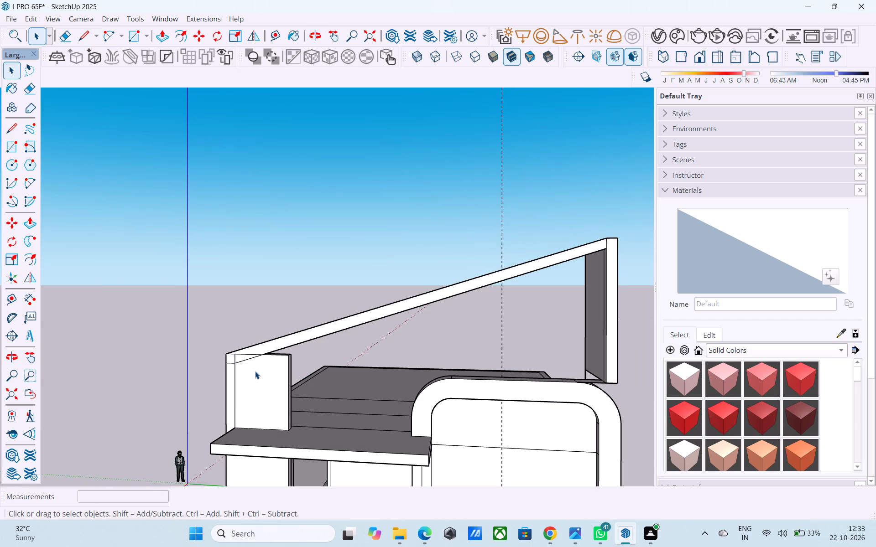
# Pull the sloping strip's rear face back 6" and then a further 4' 6" to the tall panel's rear edge.
pyautogui.moveTo(255, 371); pyautogui.dragTo(687, 392, button='middle')
pyautogui.moveTo(444, 392); pyautogui.dragTo(640, 364, button='middle')
pyautogui.scroll(3, 557, 351)
pyautogui.moveTo(534, 349); pyautogui.dragTo(513, 442, button='middle')
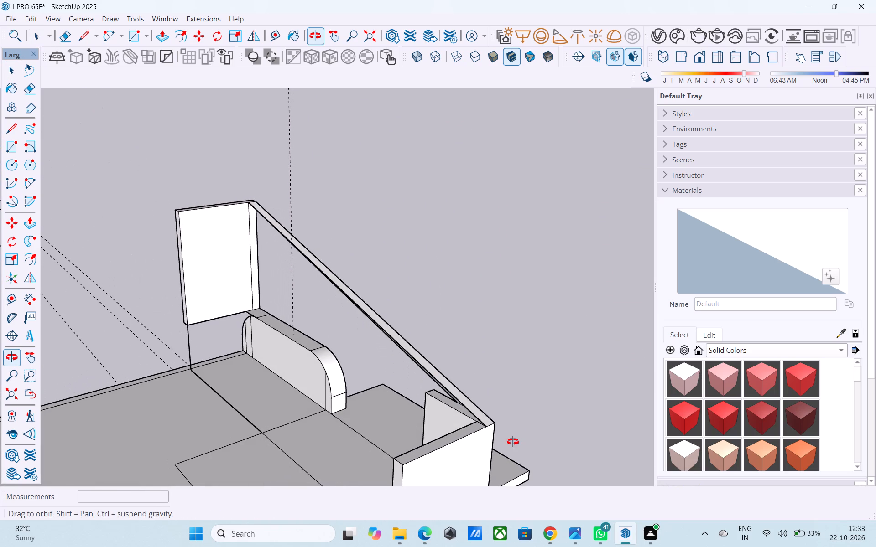
pyautogui.moveTo(513, 442); pyautogui.dragTo(512, 442, button='middle')
pyautogui.moveTo(477, 425); pyautogui.dragTo(638, 443, button='middle')
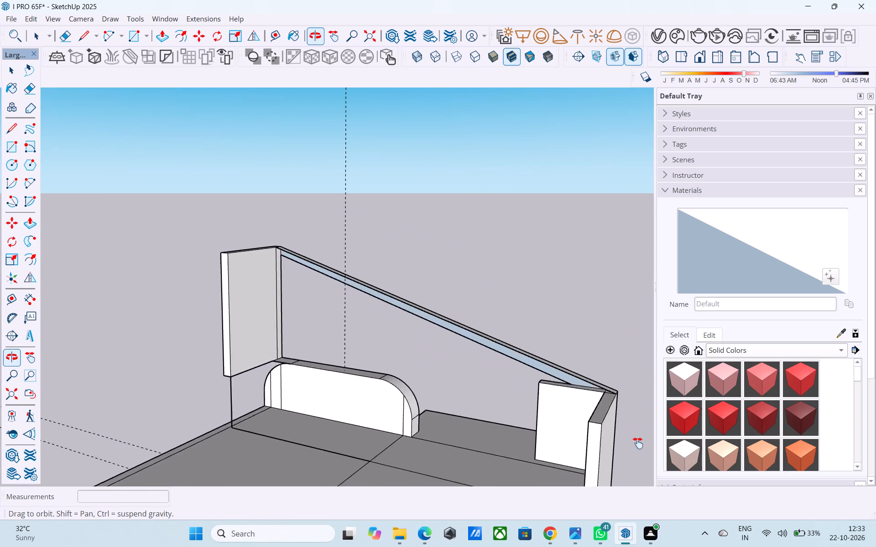
pyautogui.moveTo(638, 443); pyautogui.dragTo(603, 457, button='middle')
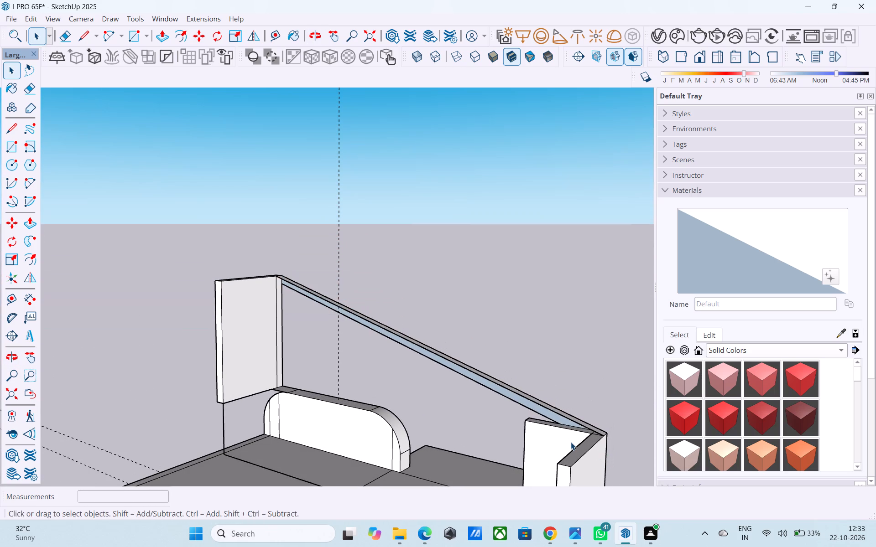
pyautogui.moveTo(570, 442); pyautogui.dragTo(482, 404, button='middle')
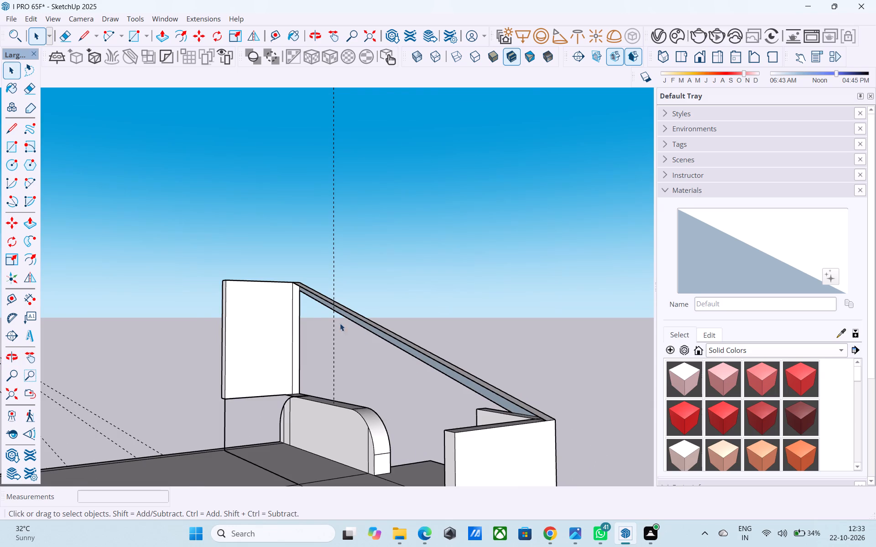
pyautogui.scroll(4, 334, 322)
pyautogui.moveTo(320, 305); pyautogui.dragTo(558, 371, button='middle')
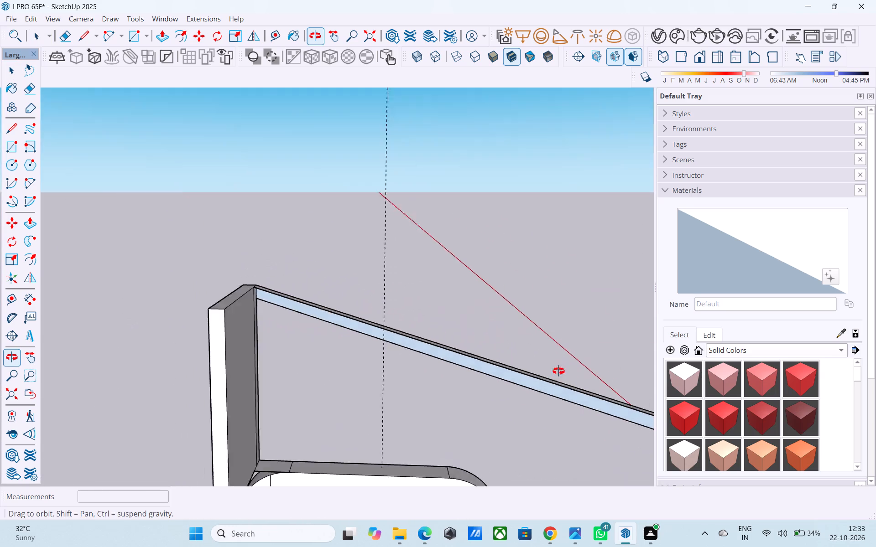
pyautogui.moveTo(558, 371); pyautogui.dragTo(513, 358, button='middle')
pyautogui.scroll(3, 482, 382)
pyautogui.click(470, 356)
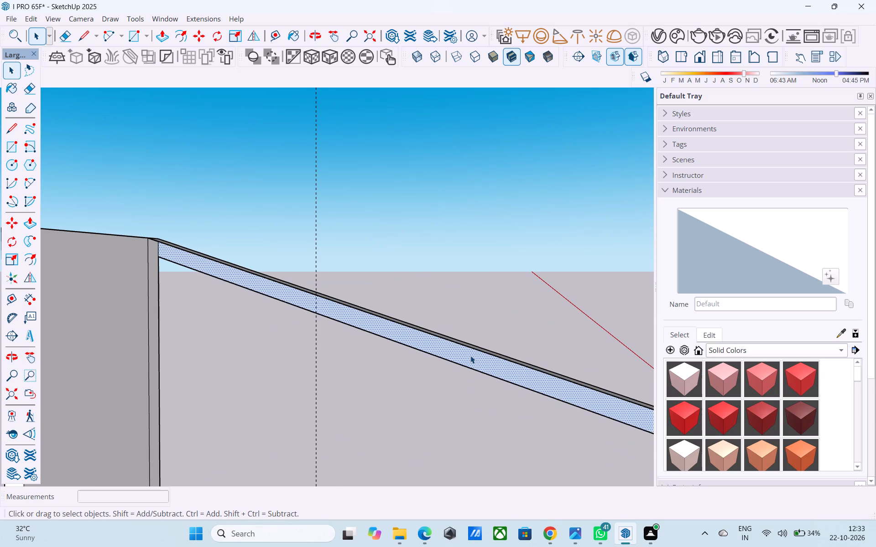
pyautogui.press('p')
pyautogui.click(470, 356)
pyautogui.scroll(-5, 456, 367)
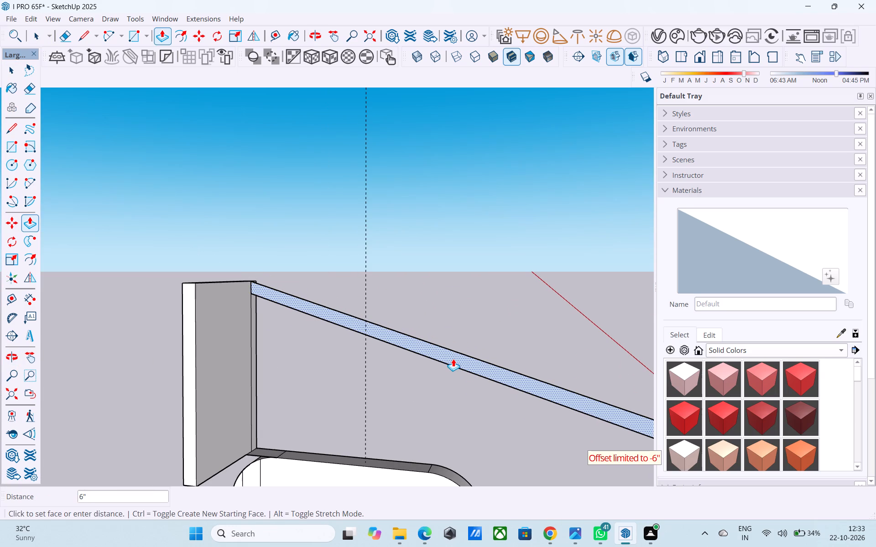
pyautogui.click(453, 359)
pyautogui.click(453, 358)
pyautogui.click(438, 353)
pyautogui.scroll(-2, 405, 383)
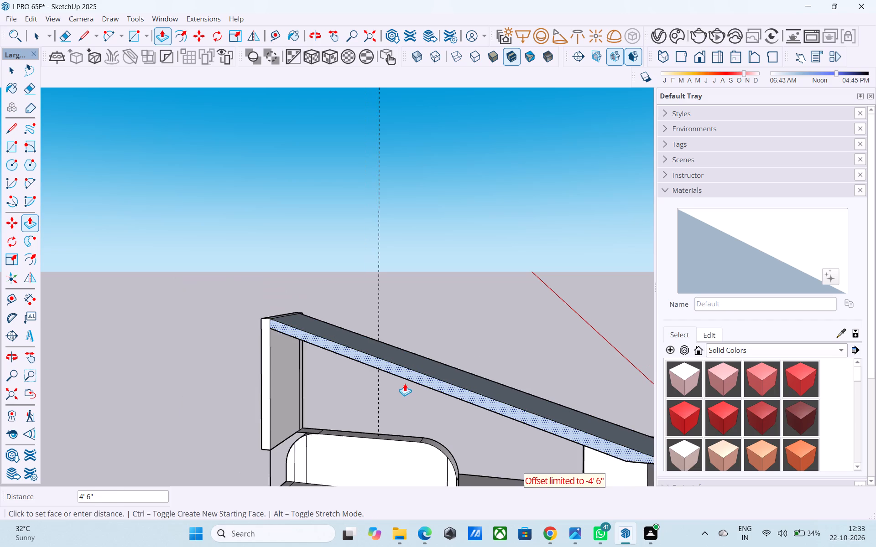
pyautogui.scroll(-3, 405, 383)
pyautogui.click(393, 392)
# Draw a 6" line up the tall panel's front edge and a short line joining the panel's top to the beam's corner.
pyautogui.moveTo(448, 375); pyautogui.dragTo(323, 381, button='middle')
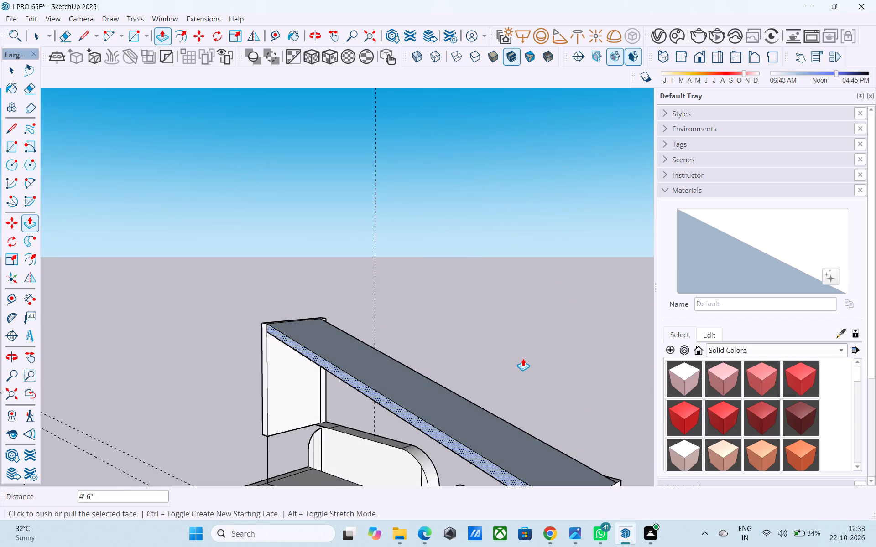
pyautogui.scroll(-4, 524, 359)
pyautogui.moveTo(525, 365); pyautogui.dragTo(442, 359, button='middle')
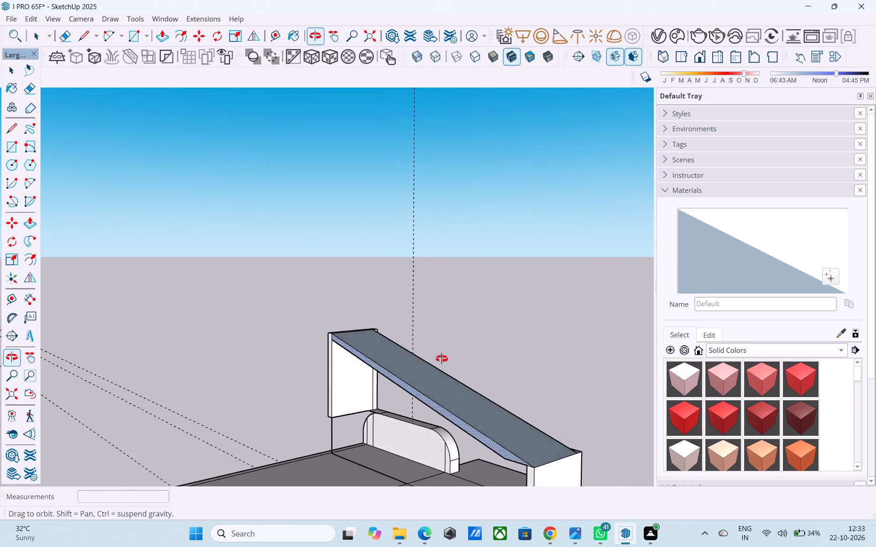
pyautogui.moveTo(442, 359); pyautogui.dragTo(371, 353, button='middle')
pyautogui.moveTo(477, 349); pyautogui.dragTo(257, 356, button='middle')
pyautogui.moveTo(430, 361); pyautogui.dragTo(287, 353, button='middle')
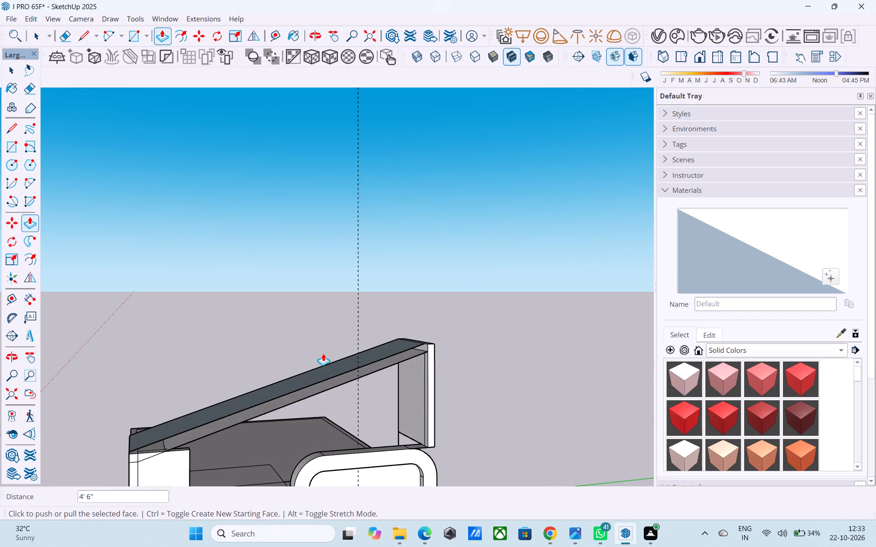
pyautogui.keyDown('shift'); pyautogui.moveTo(326, 353); pyautogui.dragTo(375, 355, button='middle'); pyautogui.keyUp('shift')
pyautogui.scroll(4, 503, 348)
pyautogui.scroll(3, 459, 361)
pyautogui.press('l')
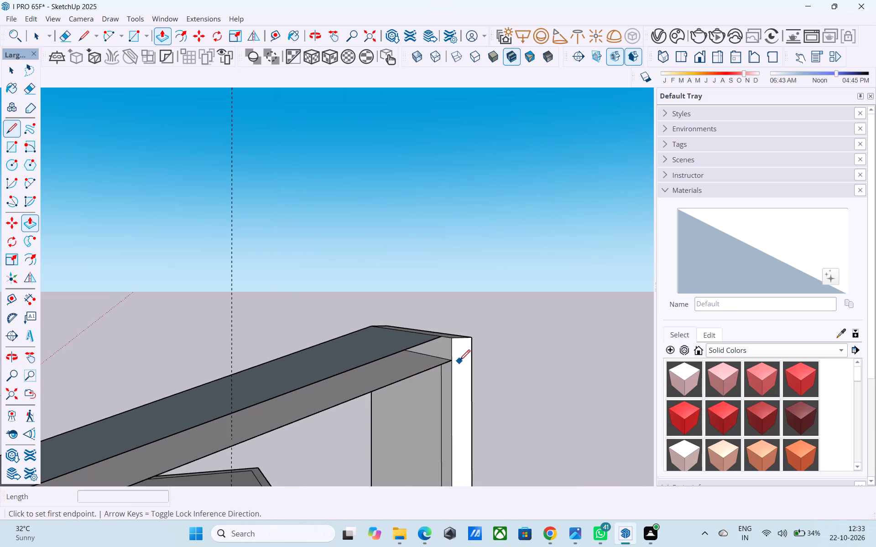
pyautogui.scroll(3, 459, 361)
pyautogui.click(451, 358)
pyautogui.moveTo(454, 330); pyautogui.dragTo(448, 346, button='middle')
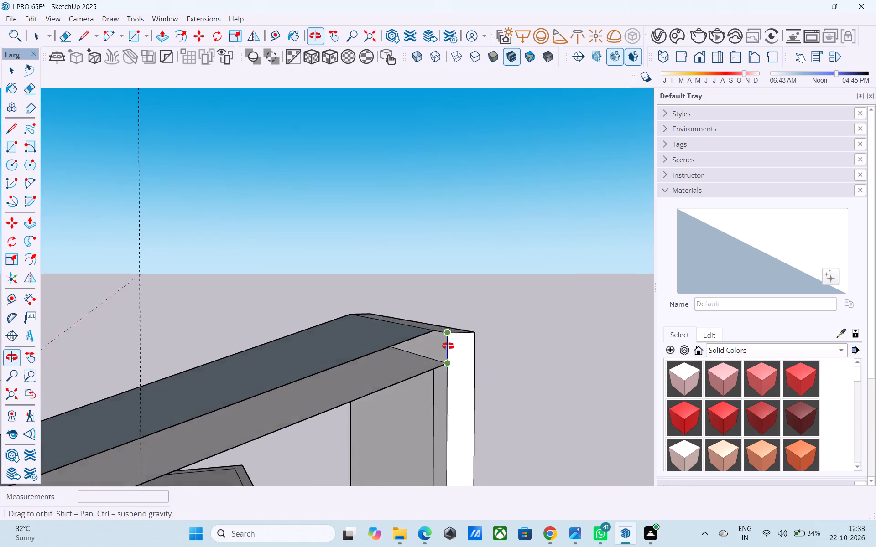
pyautogui.moveTo(448, 346); pyautogui.dragTo(449, 431, button='middle')
pyautogui.scroll(4, 449, 427)
pyautogui.click(440, 342)
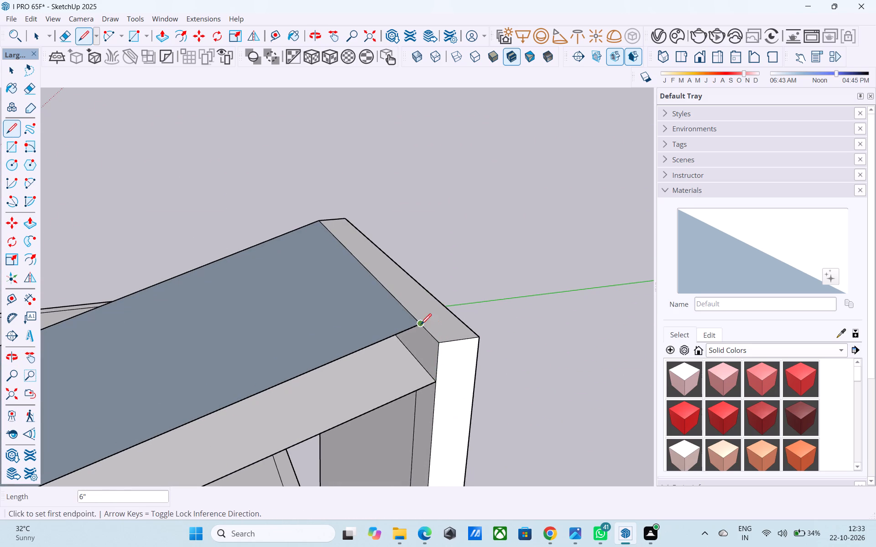
pyautogui.click(420, 325)
pyautogui.click(436, 340)
pyautogui.press('space')
# Draw a 6" by about 20' 3" rectangle along the beam's sloping top, from the tall panel to the low wall's front corner.
pyautogui.scroll(-9, 436, 340)
pyautogui.moveTo(440, 340); pyautogui.dragTo(481, 329, button='middle')
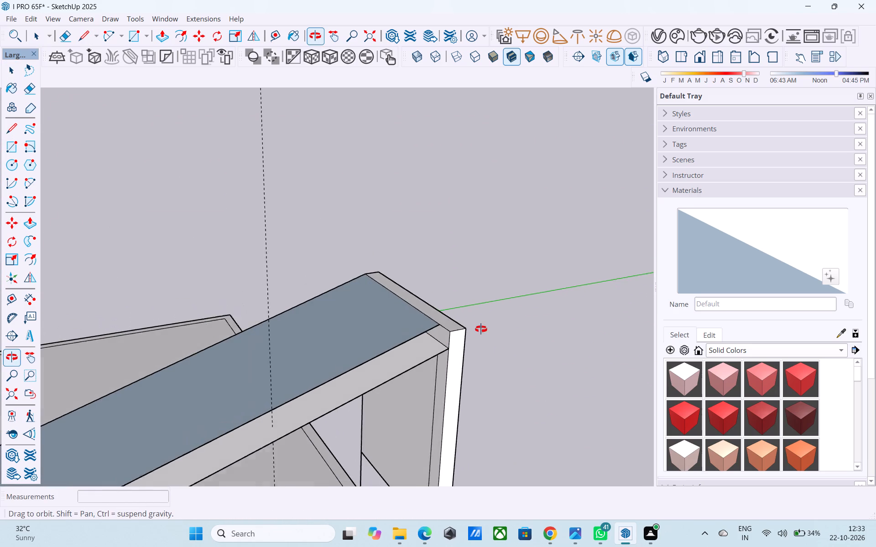
pyautogui.moveTo(481, 329); pyautogui.dragTo(484, 329, button='middle')
pyautogui.press('r')
pyautogui.click(443, 325)
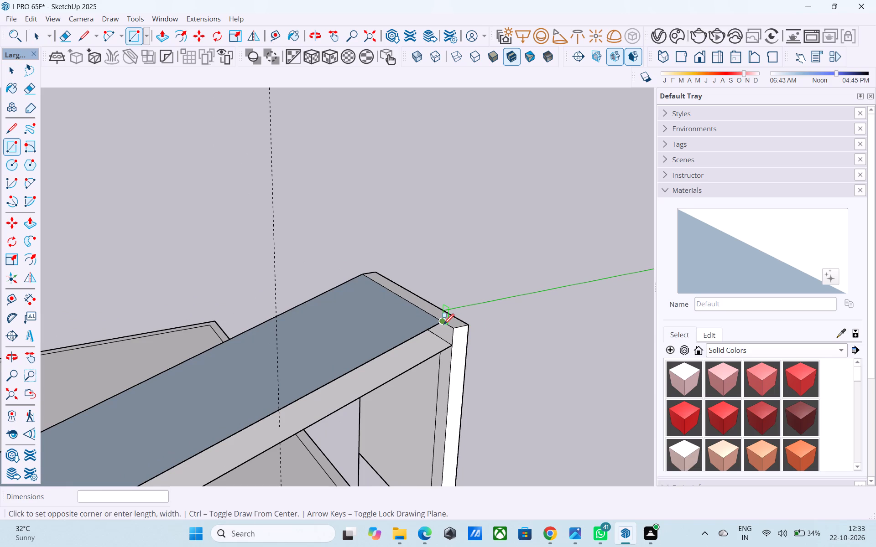
pyautogui.scroll(-5, 443, 325)
pyautogui.moveTo(408, 339); pyautogui.dragTo(696, 226, button='middle')
pyautogui.keyDown('shift'); pyautogui.moveTo(579, 323); pyautogui.dragTo(652, 247, button='middle'); pyautogui.keyUp('shift')
pyautogui.scroll(6, 484, 345)
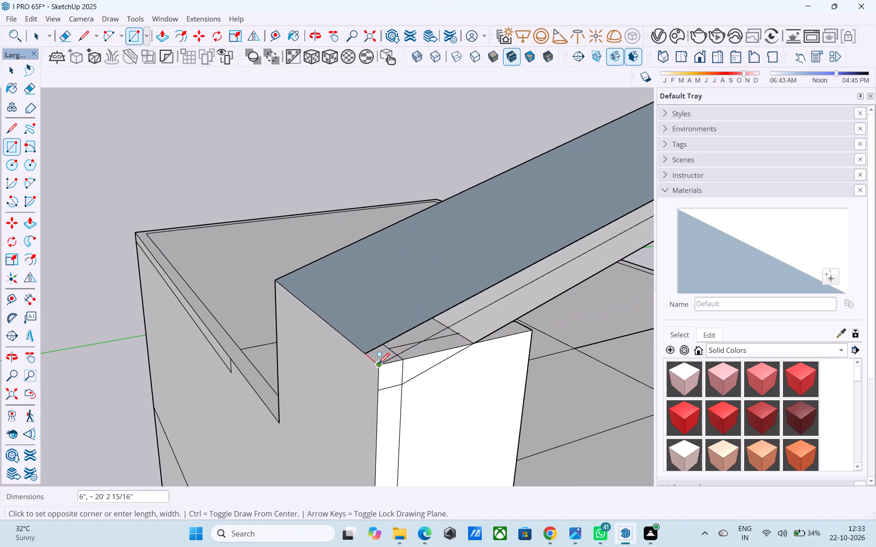
pyautogui.click(379, 365)
# Erase the lengthwise seam between the 6" front strip and the rest of the beam's sloping top.
pyautogui.scroll(-3, 451, 340)
pyautogui.keyDown('shift'); pyautogui.moveTo(452, 339); pyautogui.dragTo(284, 382, button='middle'); pyautogui.keyUp('shift')
pyautogui.scroll(-5, 369, 348)
pyautogui.scroll(-3, 455, 316)
pyautogui.moveTo(450, 327); pyautogui.dragTo(430, 340, button='middle')
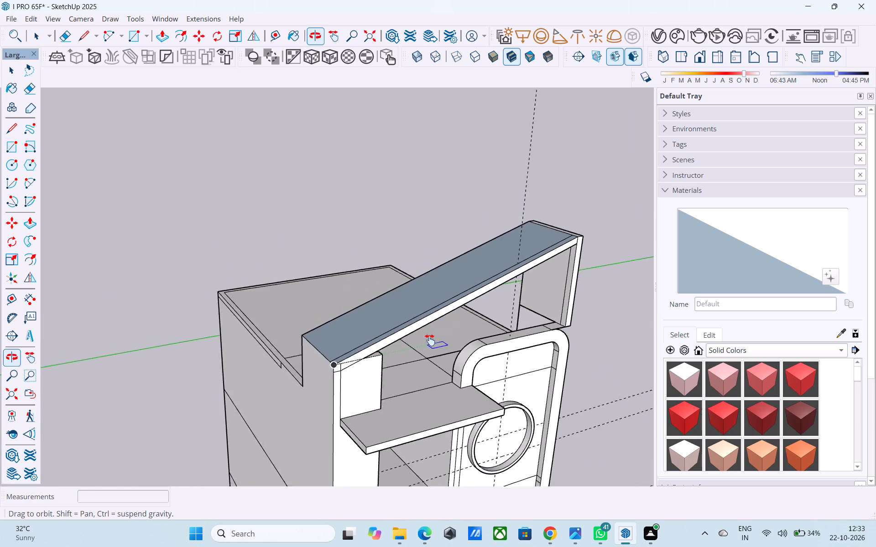
pyautogui.moveTo(430, 340); pyautogui.dragTo(606, 396, button='middle')
pyautogui.scroll(2, 436, 379)
pyautogui.press('e')
pyautogui.scroll(3, 418, 370)
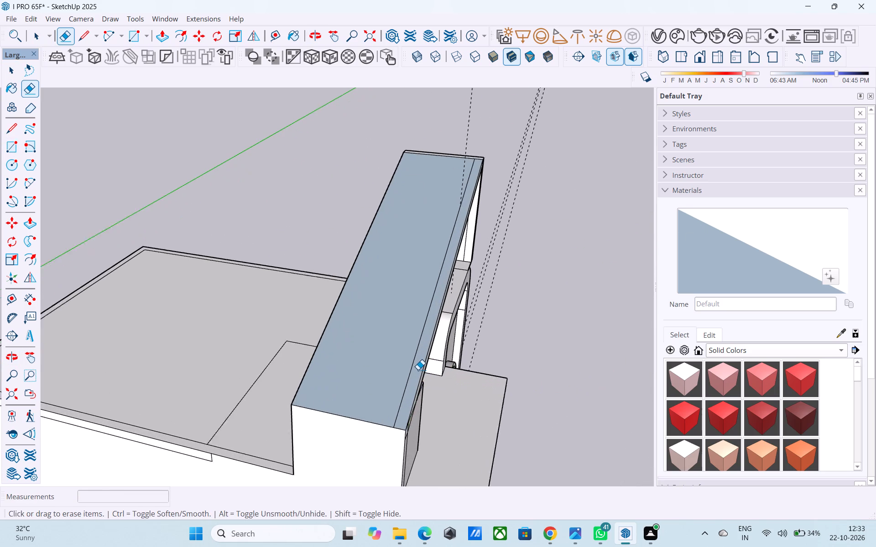
pyautogui.click(414, 366)
# Reverse the beam's sloping top face and its narrow rear face so their front sides point outward.
pyautogui.press('space')
pyautogui.click(413, 366)
pyautogui.rightClick(413, 366)
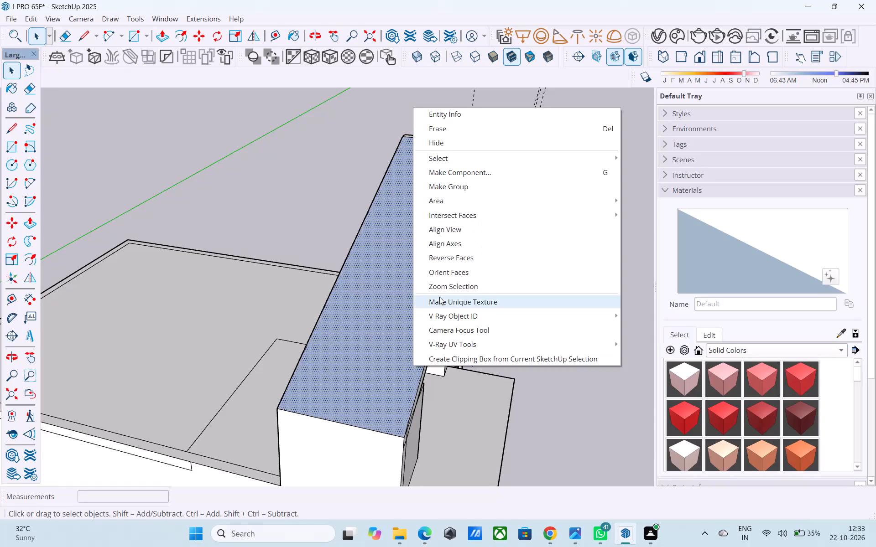
pyautogui.click(455, 263)
pyautogui.moveTo(415, 291); pyautogui.dragTo(662, 269, button='middle')
pyautogui.scroll(2, 514, 298)
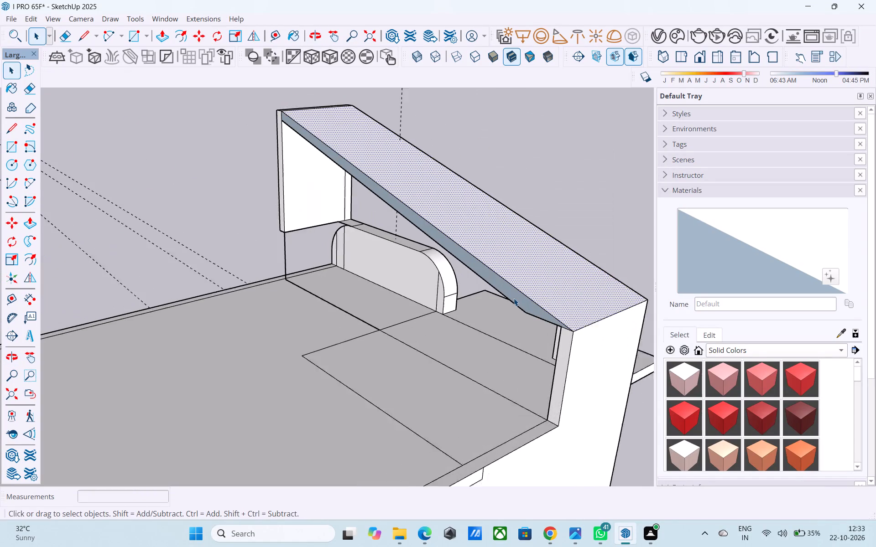
pyautogui.scroll(2, 514, 298)
pyautogui.click(514, 298)
pyautogui.rightClick(514, 298)
pyautogui.click(567, 190)
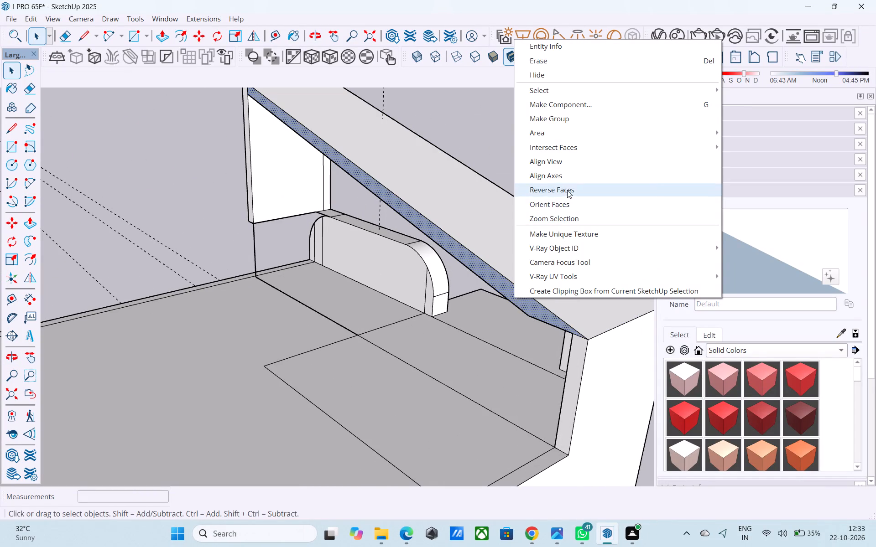
# Reverse the beam's sloping underside face and the small underside face above the low corner wall.
pyautogui.scroll(-3, 596, 435)
pyautogui.moveTo(573, 422); pyautogui.dragTo(563, 311, button='middle')
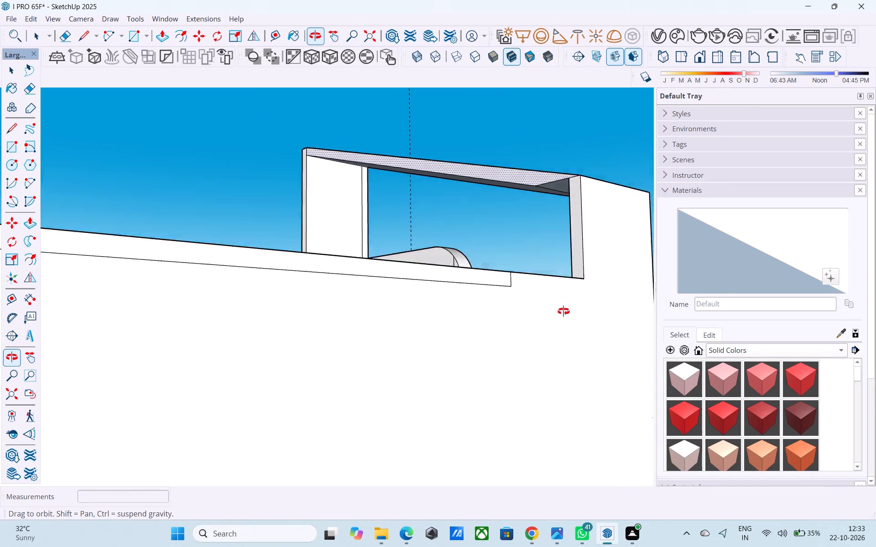
pyautogui.moveTo(563, 311); pyautogui.dragTo(539, 346, button='middle')
pyautogui.keyDown('shift'); pyautogui.moveTo(544, 314); pyautogui.dragTo(721, 432, button='middle'); pyautogui.keyUp('shift')
pyautogui.keyDown('shift'); pyautogui.moveTo(552, 459); pyautogui.dragTo(479, 511, button='middle'); pyautogui.keyUp('shift')
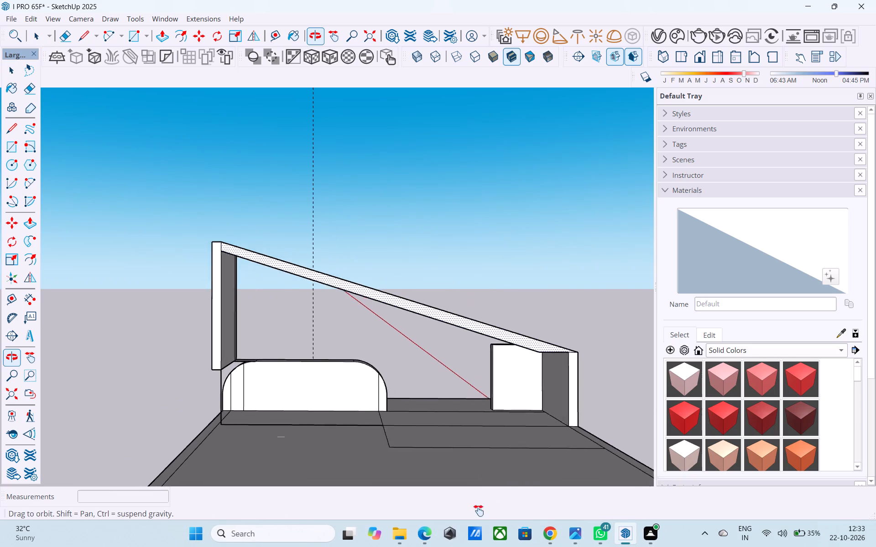
pyautogui.keyDown('shift'); pyautogui.moveTo(479, 511); pyautogui.dragTo(470, 500, button='middle'); pyautogui.keyUp('shift')
pyautogui.scroll(7, 526, 415)
pyautogui.moveTo(523, 401); pyautogui.dragTo(563, 405, button='middle')
pyautogui.click(529, 335)
pyautogui.rightClick(529, 334)
pyautogui.click(564, 230)
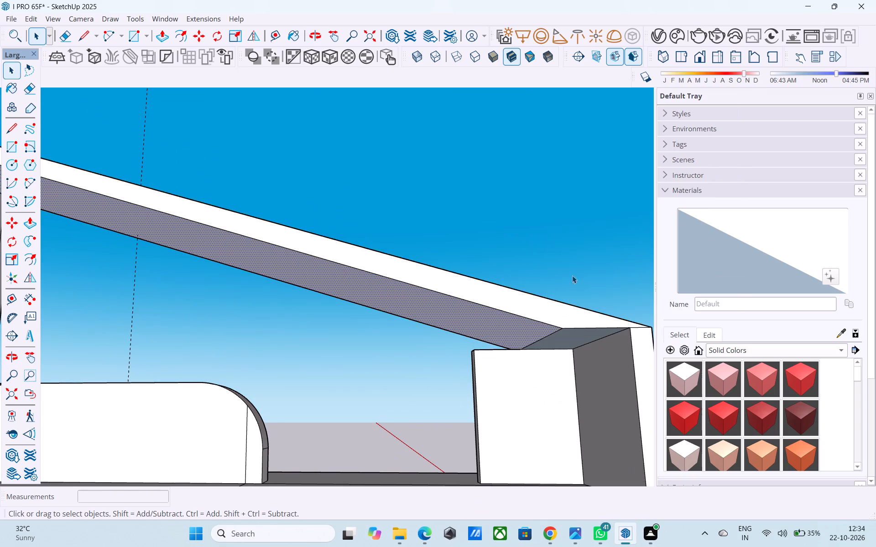
pyautogui.click(570, 340)
pyautogui.rightClick(570, 340)
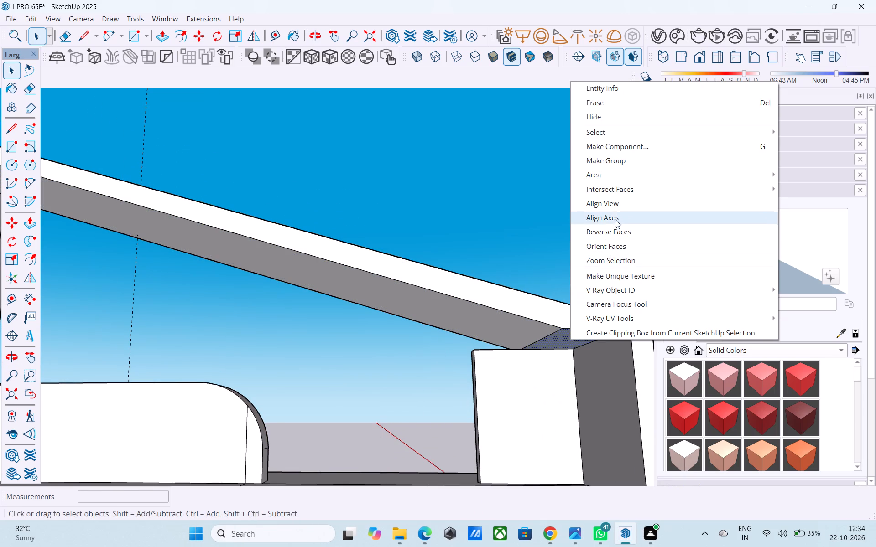
pyautogui.click(628, 231)
# Examine the sloping beam from beneath, above and the tall panel's outer side.
pyautogui.scroll(-4, 557, 307)
pyautogui.moveTo(551, 322); pyautogui.dragTo(548, 354, button='middle')
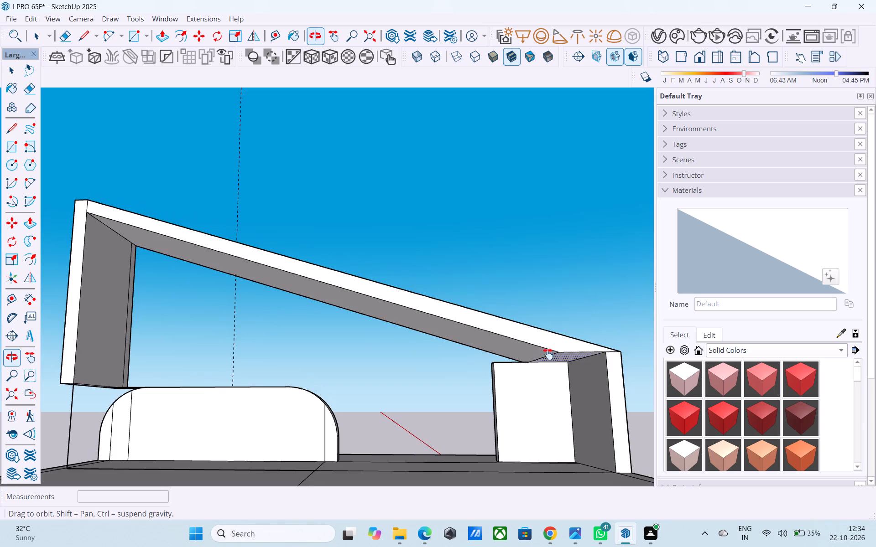
pyautogui.moveTo(548, 354); pyautogui.dragTo(411, 421, button='middle')
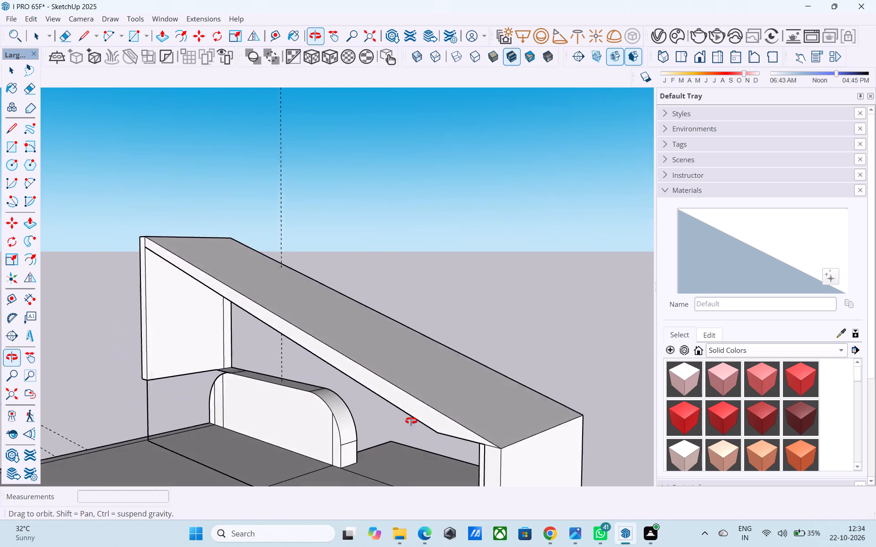
pyautogui.moveTo(411, 421); pyautogui.dragTo(720, 366, button='middle')
pyautogui.keyDown('shift'); pyautogui.moveTo(308, 366); pyautogui.dragTo(517, 360, button='middle'); pyautogui.keyUp('shift')
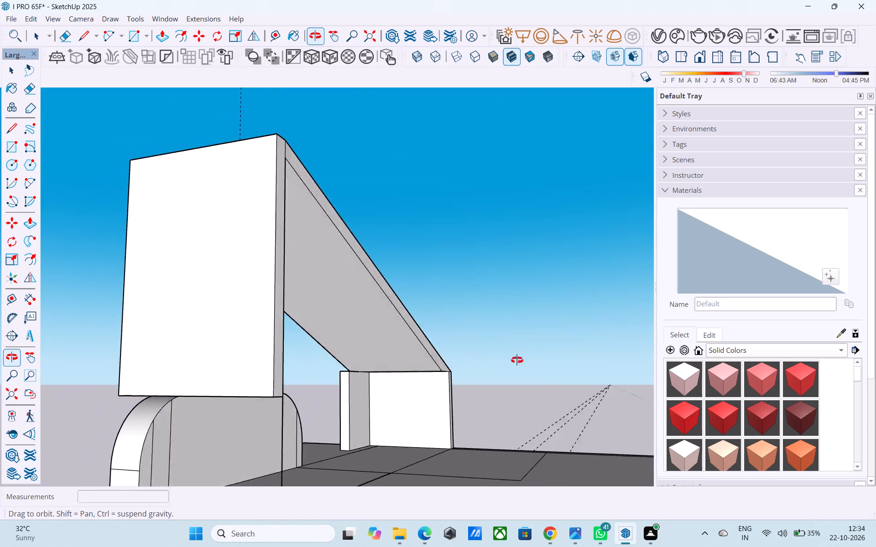
pyautogui.keyDown('shift'); pyautogui.moveTo(517, 360); pyautogui.dragTo(576, 439, button='middle'); pyautogui.keyUp('shift')
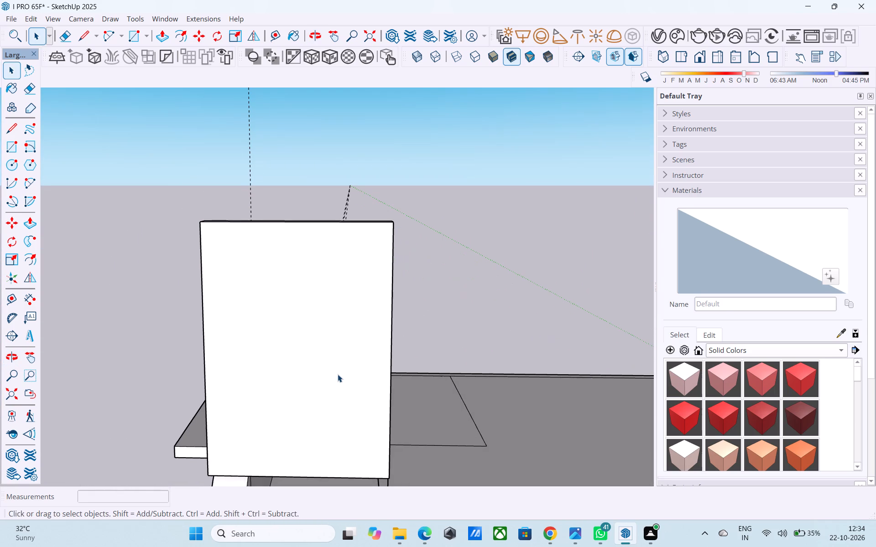
# Offset the outline of the tall panel's outer face inward by 1'.
pyautogui.click(336, 371)
pyautogui.press('f')
pyautogui.click(336, 371)
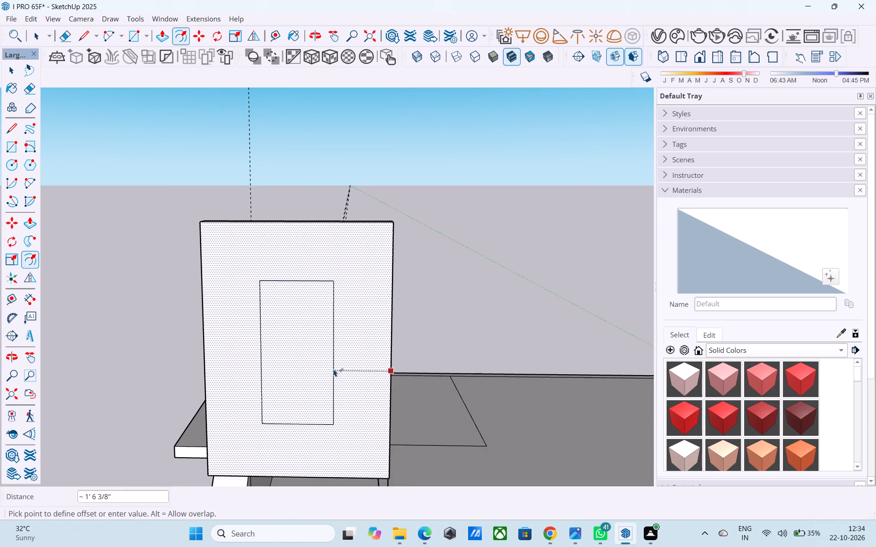
pyautogui.write("1'")
pyautogui.press('Return')
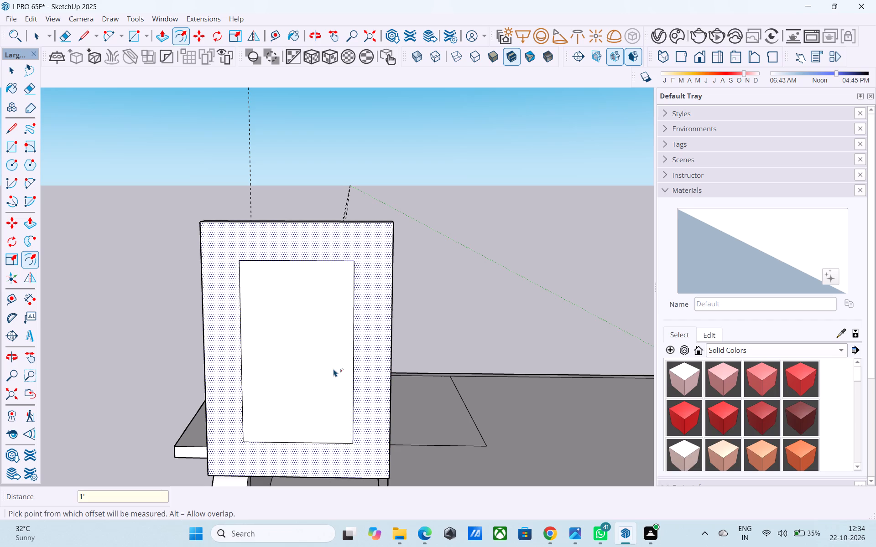
pyautogui.press('space')
# Draw lines from the inset rectangle's four corners to the panel's top and bottom edges, extending its vertical sides to full height.
pyautogui.scroll(3, 243, 262)
pyautogui.press('l')
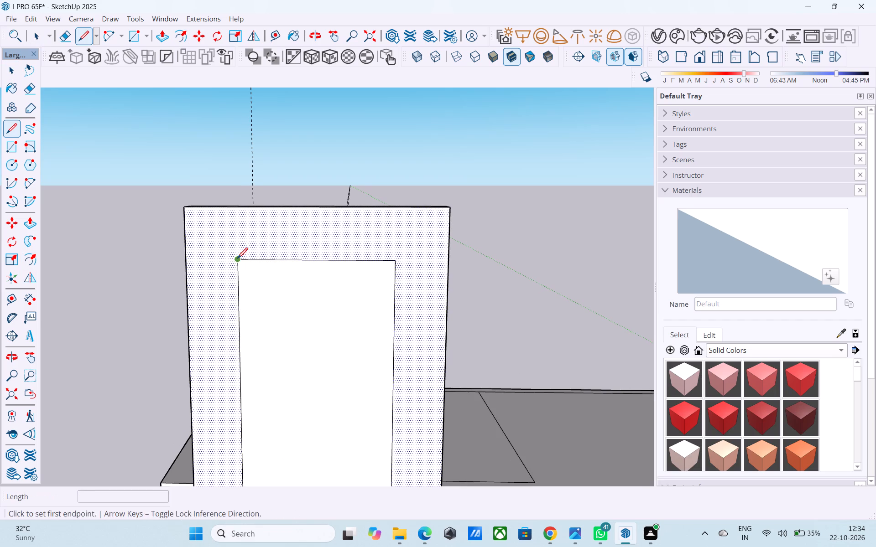
pyautogui.click(237, 258)
pyautogui.click(240, 207)
pyautogui.scroll(-5, 239, 205)
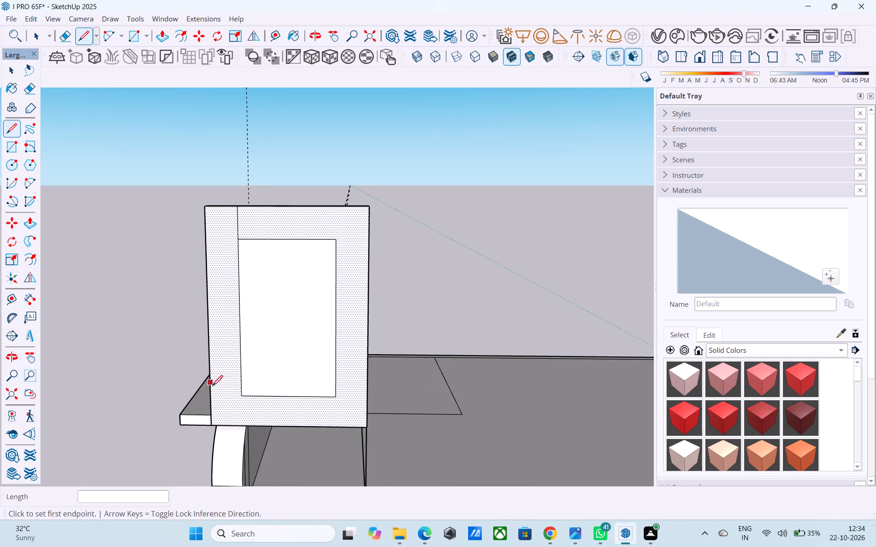
pyautogui.click(240, 394)
pyautogui.click(247, 428)
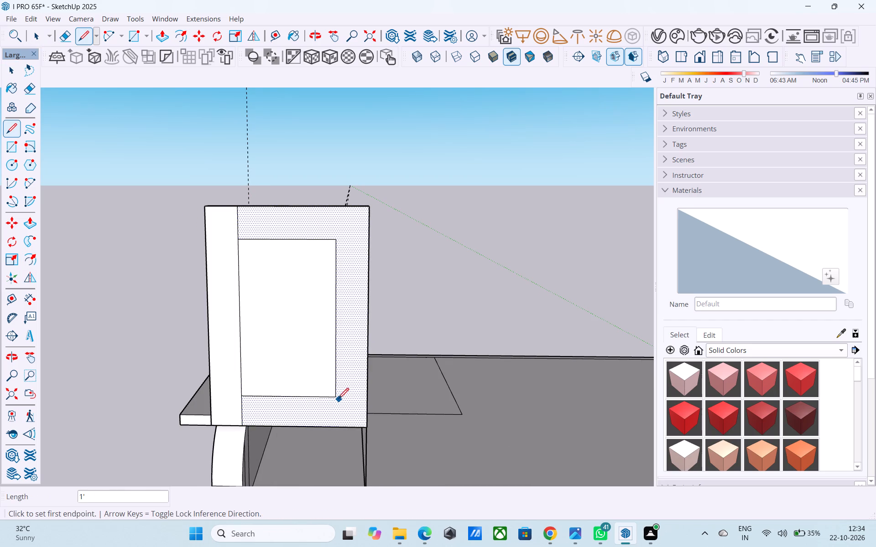
pyautogui.click(336, 397)
pyautogui.click(340, 427)
pyautogui.click(337, 241)
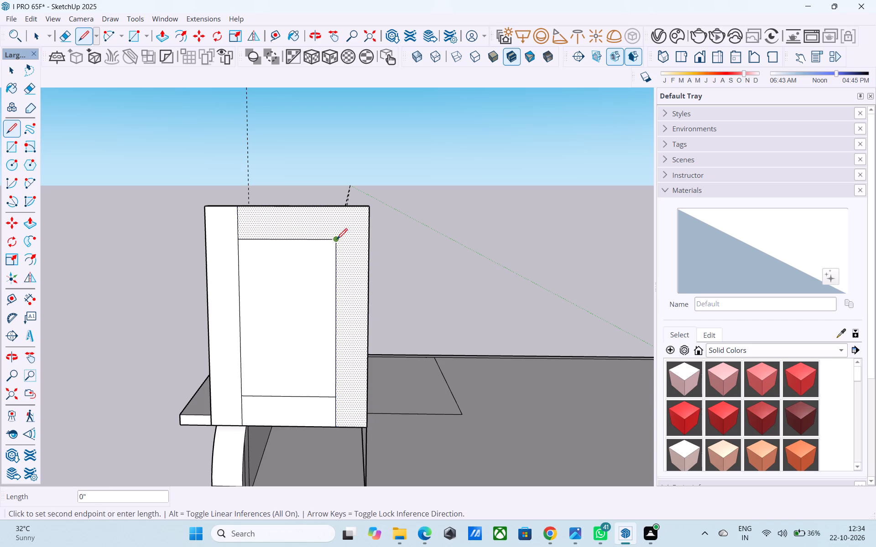
pyautogui.click(336, 209)
# Erase the inset rectangle's upper and lower horizontal edges, making the middle one full-height strip.
pyautogui.press('e')
pyautogui.moveTo(303, 232); pyautogui.dragTo(299, 248)
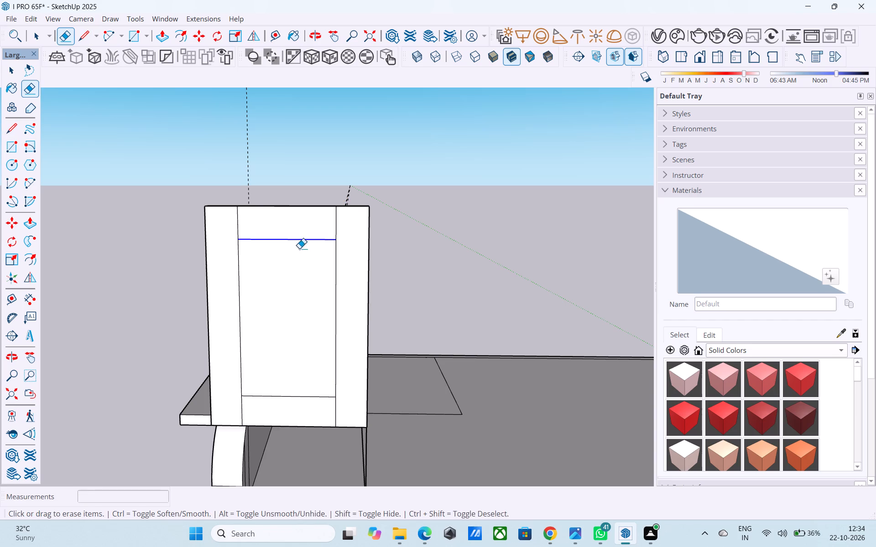
pyautogui.moveTo(299, 248); pyautogui.dragTo(298, 253)
pyautogui.moveTo(284, 392); pyautogui.dragTo(284, 402)
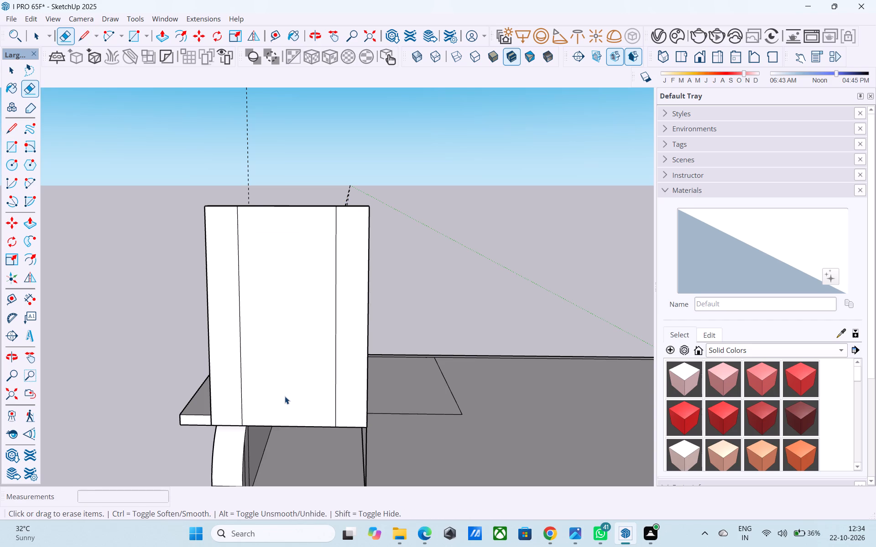
# Offset the outline of the panel's middle strip inward by 1".
pyautogui.press('space')
pyautogui.click(284, 385)
pyautogui.moveTo(308, 301); pyautogui.dragTo(300, 340, button='middle')
pyautogui.click(287, 326)
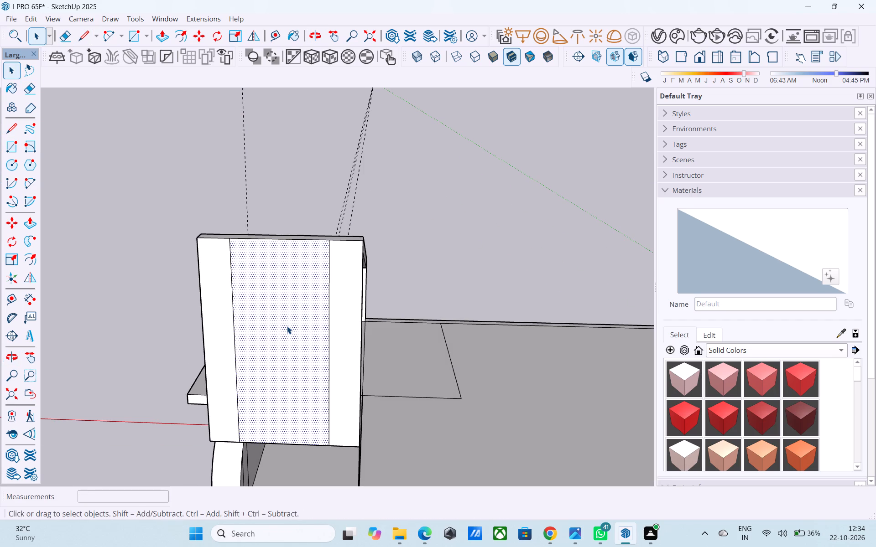
pyautogui.press('f')
pyautogui.click(287, 326)
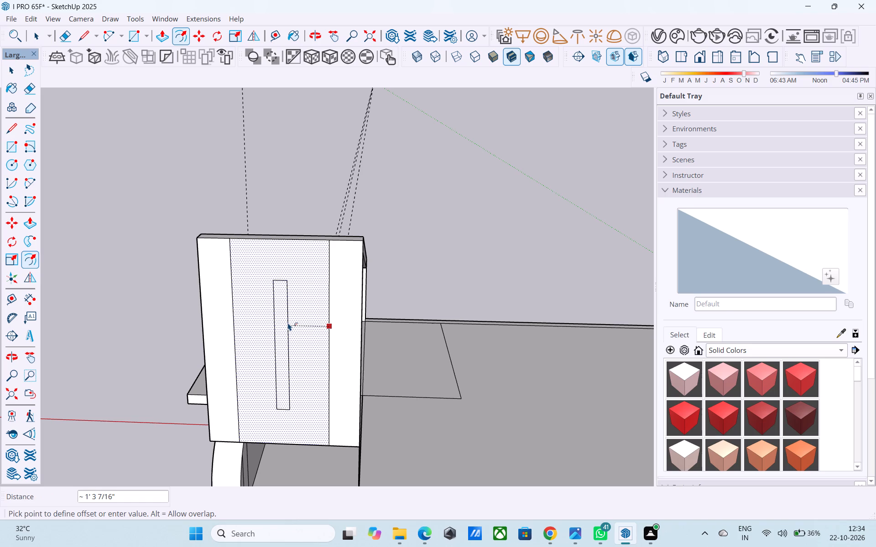
pyautogui.write('1"')
pyautogui.press('Return')
pyautogui.press('space')
# Push the inset middle face 6" through the panel's thickness and delete the remaining face to open it up.
pyautogui.click(288, 322)
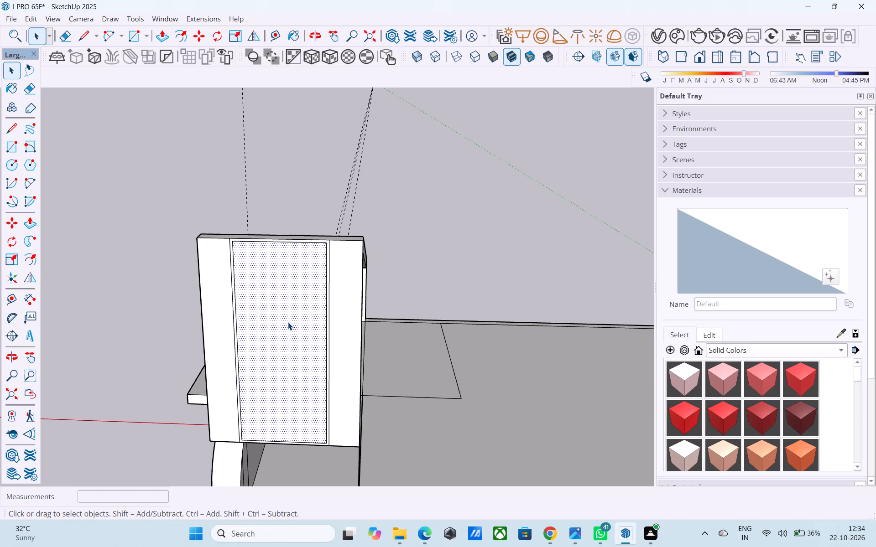
pyautogui.press('p')
pyautogui.click(288, 335)
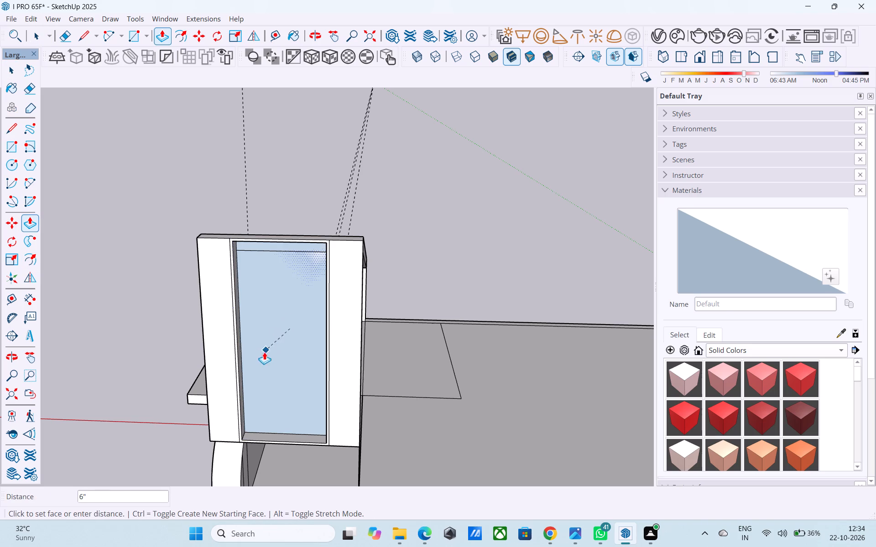
pyautogui.click(260, 357)
pyautogui.press('space')
pyautogui.moveTo(262, 356); pyautogui.dragTo(641, 354, button='middle')
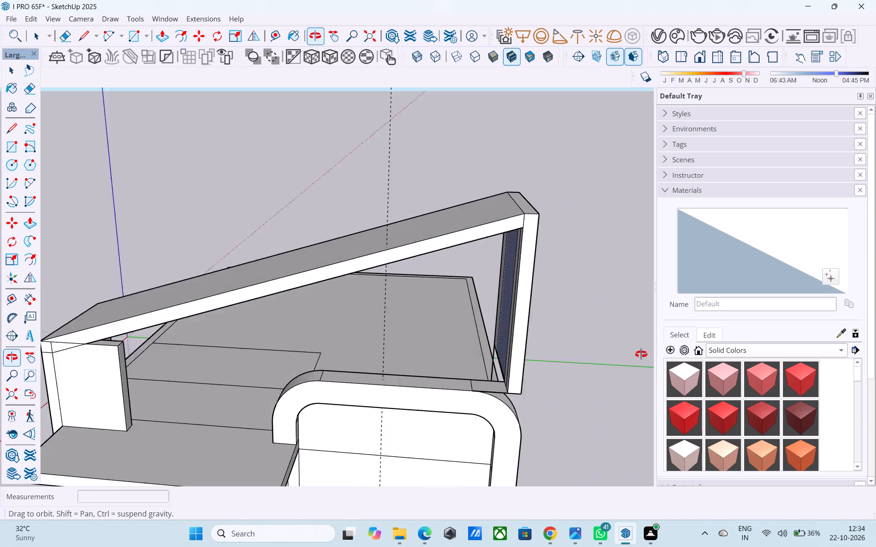
pyautogui.moveTo(641, 354); pyautogui.dragTo(595, 294, button='middle')
pyautogui.moveTo(497, 277); pyautogui.dragTo(361, 314, button='middle')
pyautogui.click(474, 286)
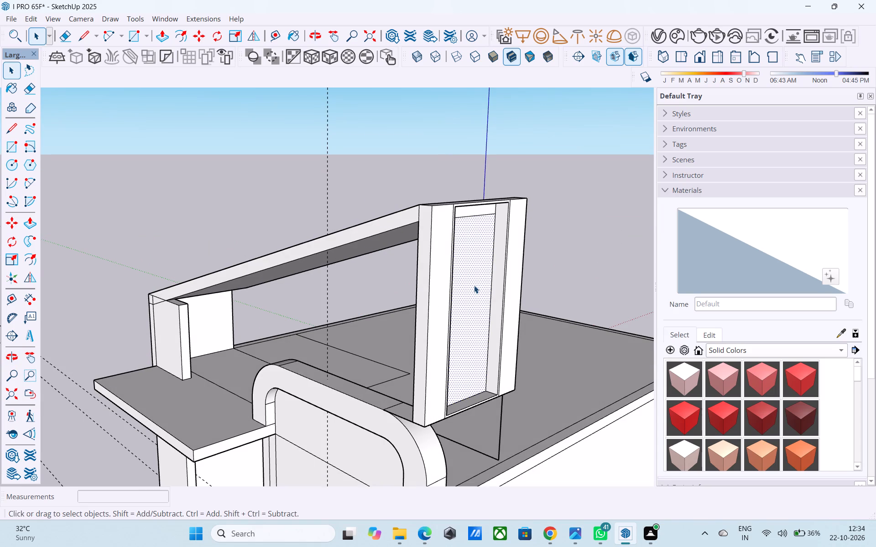
pyautogui.press('Delete')
# Close the gap in the tall panel's underside beside the curved frame with a 9" by 6" rectangle.
pyautogui.moveTo(471, 288); pyautogui.dragTo(531, 272, button='middle')
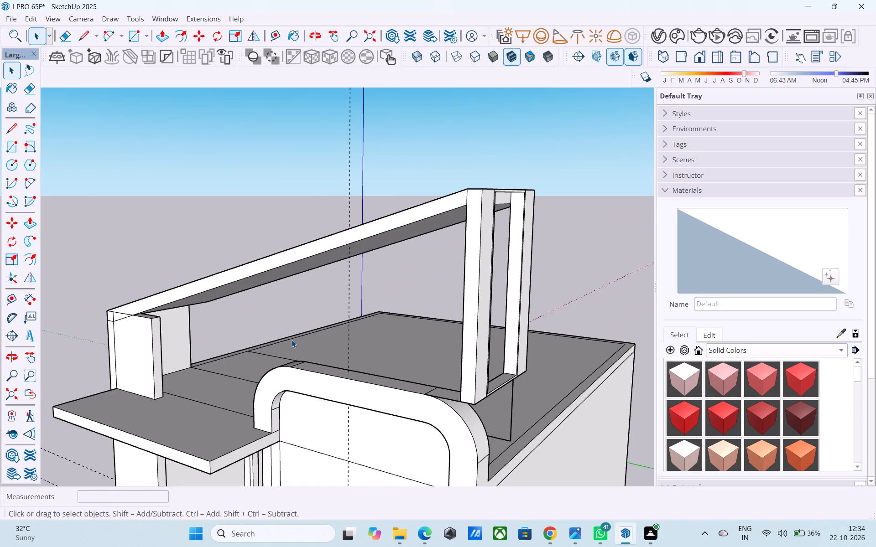
pyautogui.scroll(-1, 299, 358)
pyautogui.moveTo(326, 408); pyautogui.dragTo(552, 274, button='middle')
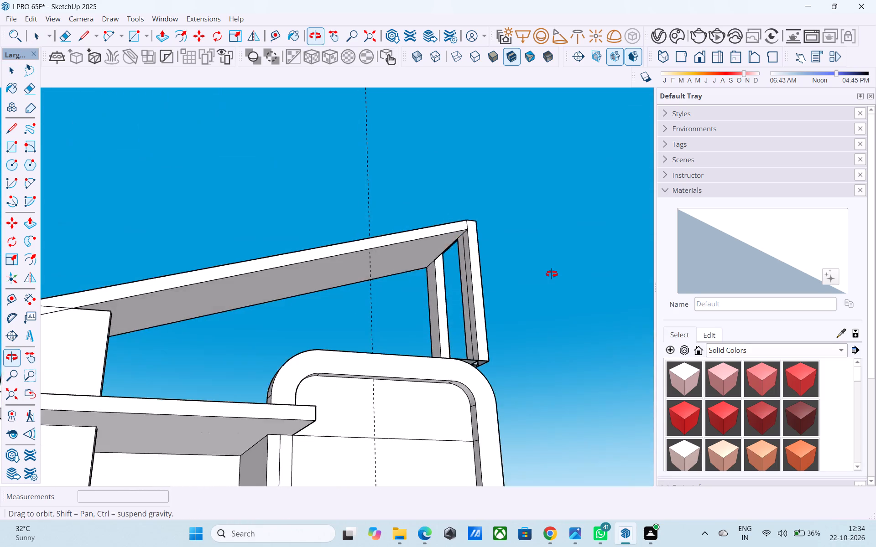
pyautogui.moveTo(552, 274); pyautogui.dragTo(246, 239, button='middle')
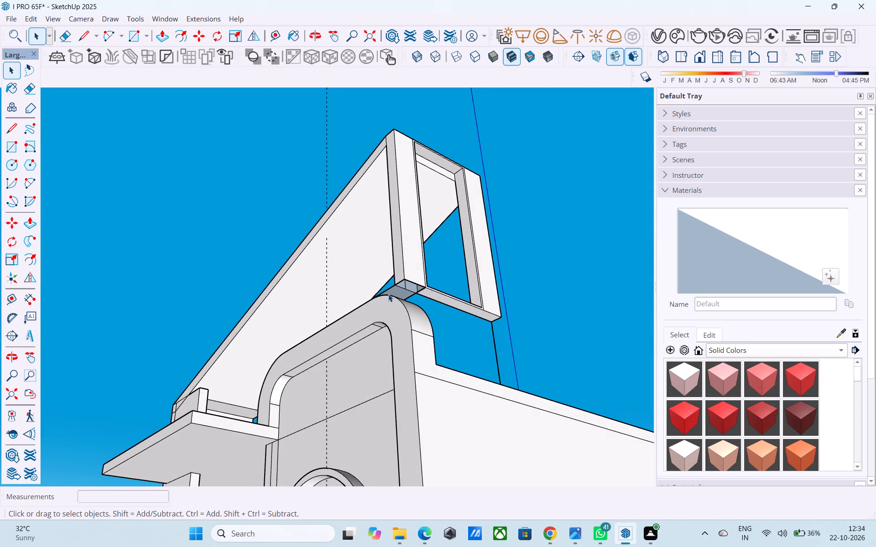
pyautogui.moveTo(389, 294); pyautogui.dragTo(396, 288, button='middle')
pyautogui.press('r')
pyautogui.scroll(7, 398, 291)
pyautogui.click(410, 269)
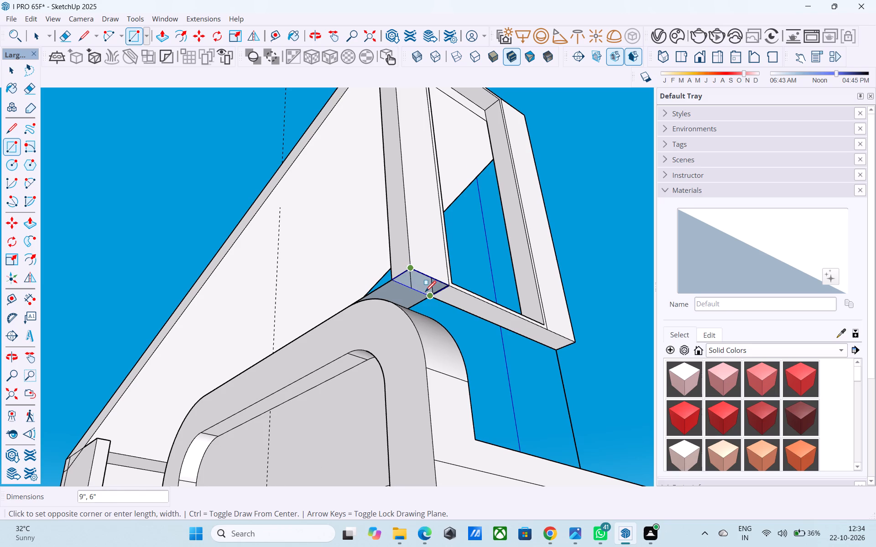
pyautogui.click(427, 295)
pyautogui.press('space')
# Examine the opened panel, the sloping beam and the house's front elevation from several angles.
pyautogui.scroll(-5, 419, 296)
pyautogui.moveTo(419, 296); pyautogui.dragTo(406, 439, button='middle')
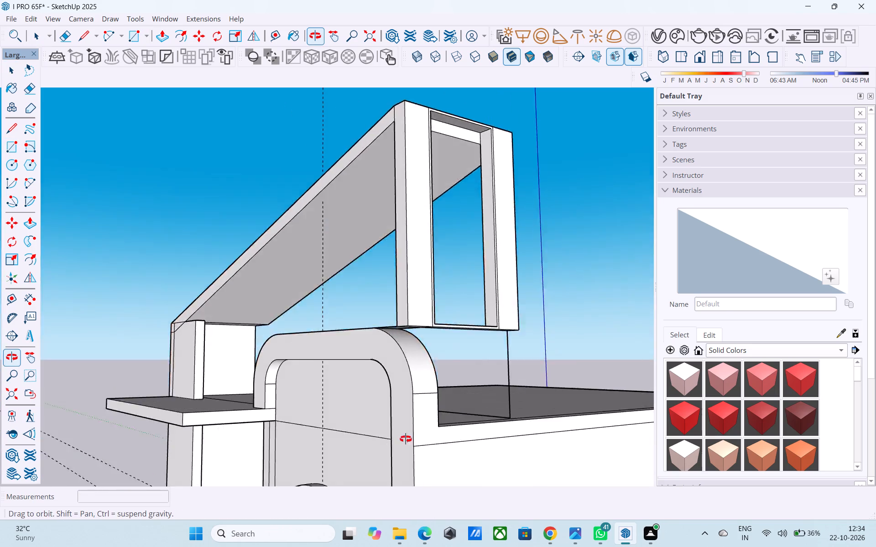
pyautogui.moveTo(406, 439); pyautogui.dragTo(401, 468, button='middle')
pyautogui.moveTo(481, 362); pyautogui.dragTo(588, 407, button='middle')
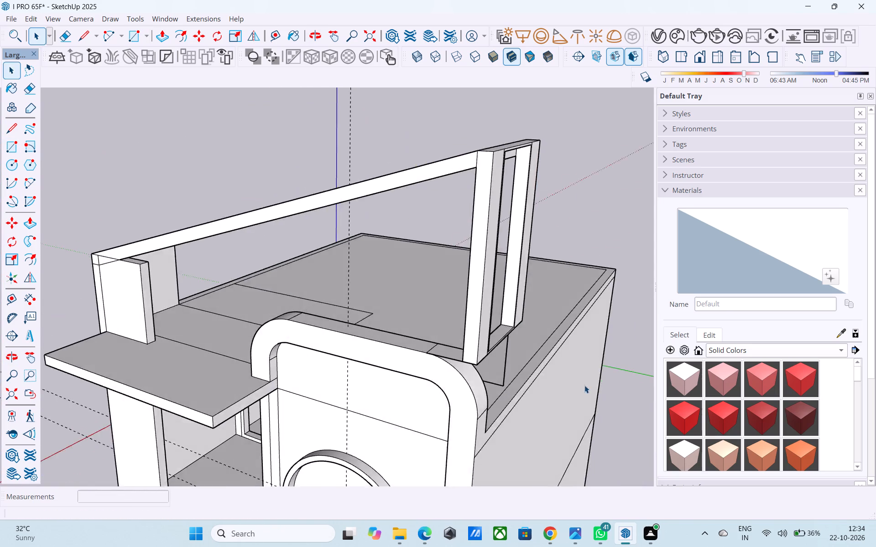
pyautogui.scroll(-4, 511, 321)
pyautogui.moveTo(437, 342); pyautogui.dragTo(598, 210, button='middle')
pyautogui.scroll(-8, 539, 226)
pyautogui.moveTo(492, 266); pyautogui.dragTo(444, 330, button='middle')
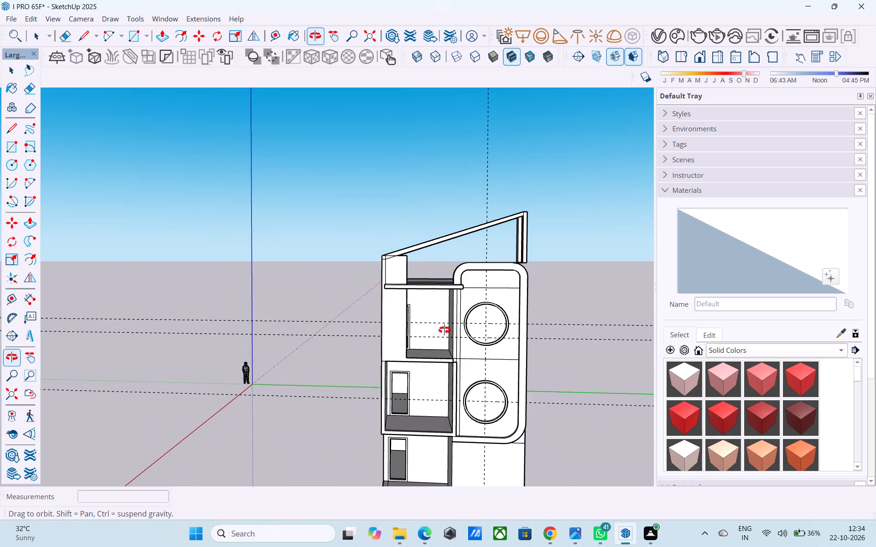
pyautogui.moveTo(444, 330); pyautogui.dragTo(444, 330, button='middle')
pyautogui.moveTo(497, 273); pyautogui.dragTo(460, 335, button='middle')
pyautogui.scroll(4, 395, 265)
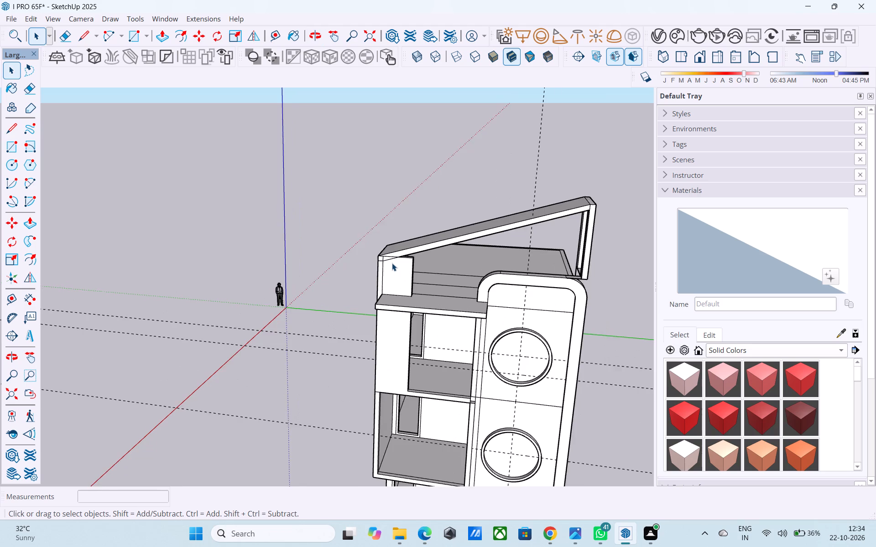
# Erase the leftover seam lines where the sloping beam's lower end meets the low corner wall's front face.
pyautogui.scroll(9, 392, 263)
pyautogui.press('e')
pyautogui.click(385, 256)
pyautogui.moveTo(409, 256); pyautogui.dragTo(270, 235, button='middle')
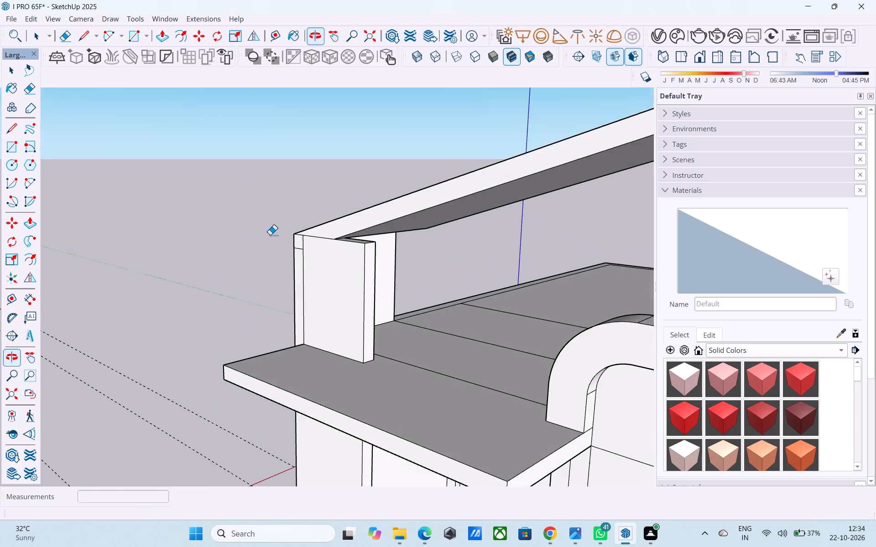
pyautogui.moveTo(377, 233); pyautogui.dragTo(620, 284, button='middle')
pyautogui.moveTo(401, 281); pyautogui.dragTo(508, 278, button='middle')
pyautogui.scroll(2, 327, 242)
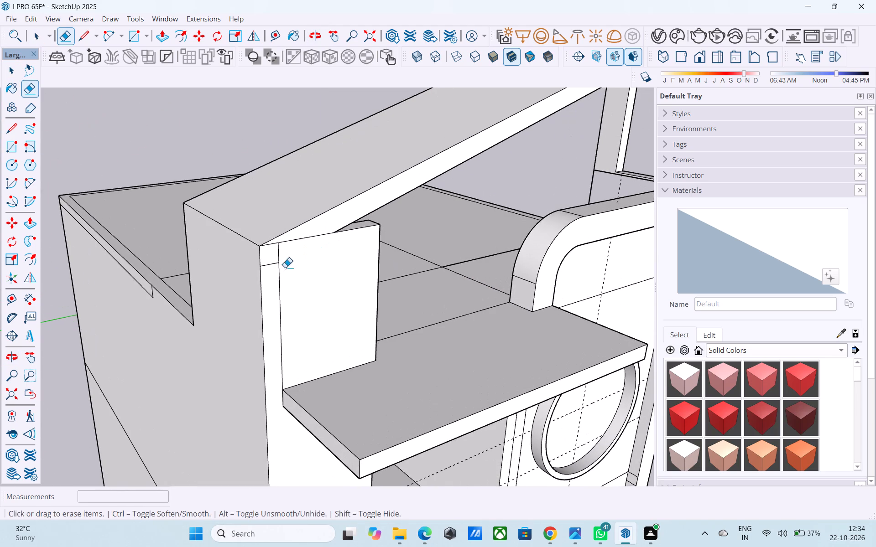
pyautogui.click(276, 266)
# Draw a vertical line about 5 1/2" long from the low corner wall's front inner top corner up to the beam's lower edge.
pyautogui.scroll(-3, 514, 225)
pyautogui.moveTo(506, 229); pyautogui.dragTo(289, 239, button='middle')
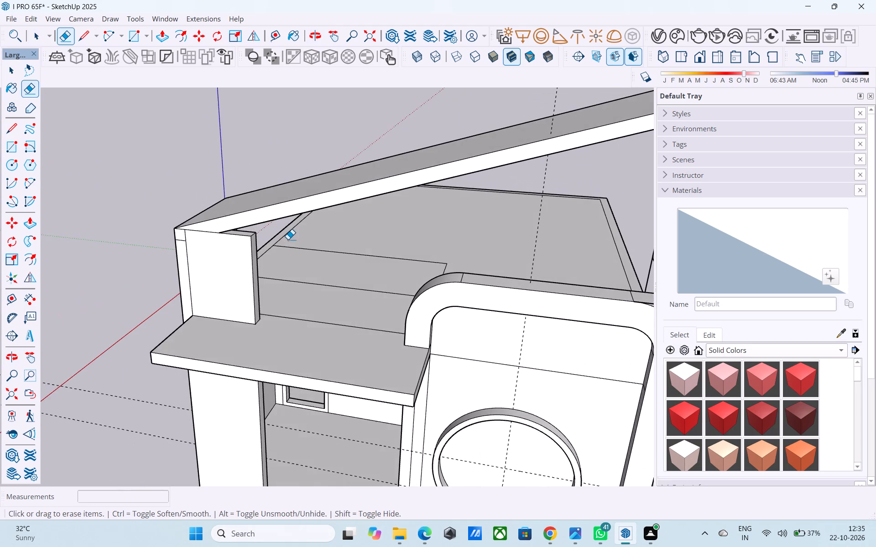
pyautogui.moveTo(288, 239); pyautogui.dragTo(375, 264, button='middle')
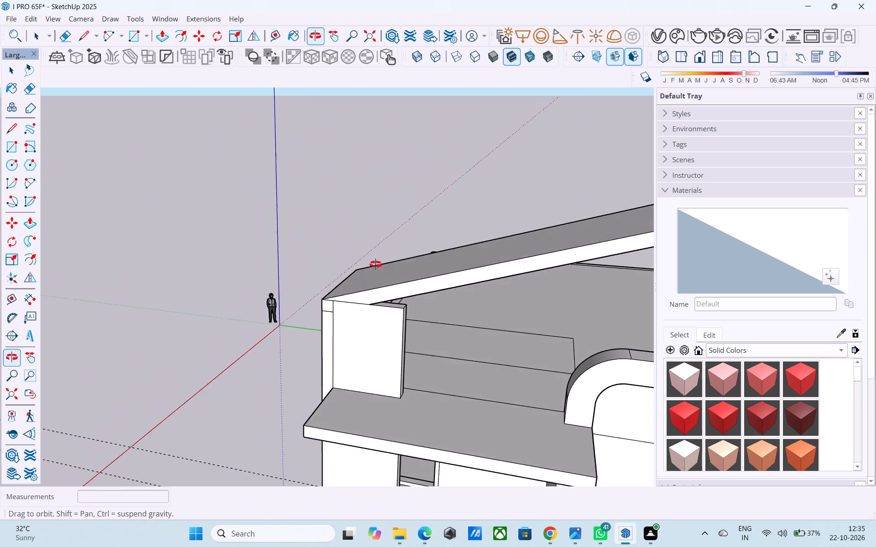
pyautogui.moveTo(375, 264); pyautogui.dragTo(351, 266, button='middle')
pyautogui.keyDown('shift'); pyautogui.moveTo(349, 268); pyautogui.dragTo(400, 277, button='middle'); pyautogui.keyUp('shift')
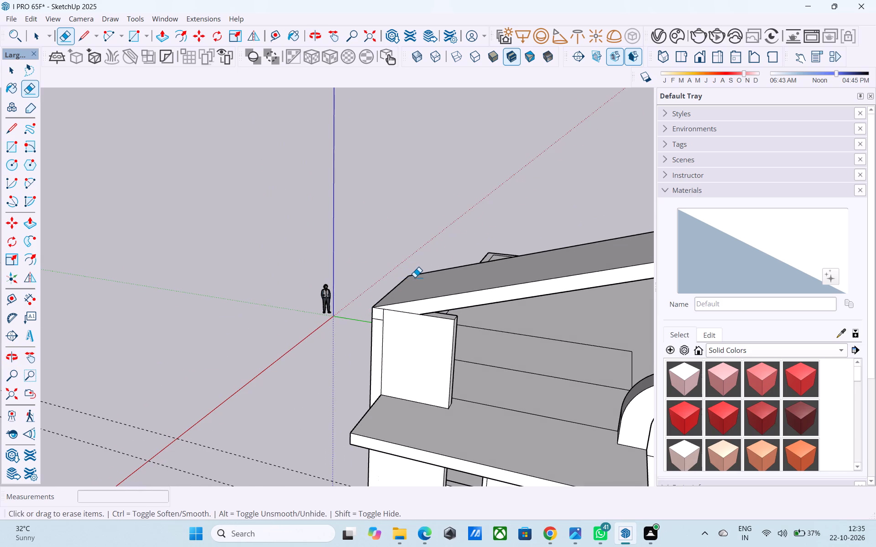
pyautogui.keyDown('shift'); pyautogui.moveTo(415, 277); pyautogui.dragTo(449, 300, button='middle'); pyautogui.keyUp('shift')
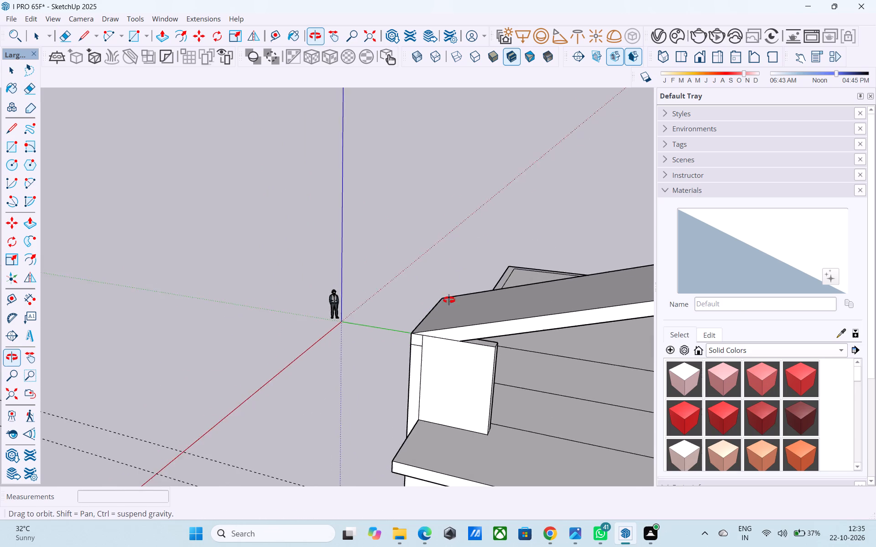
pyautogui.keyDown('shift'); pyautogui.moveTo(449, 300); pyautogui.dragTo(298, 251, button='middle'); pyautogui.keyUp('shift')
pyautogui.scroll(8, 352, 309)
pyautogui.press('l')
pyautogui.scroll(1, 339, 319)
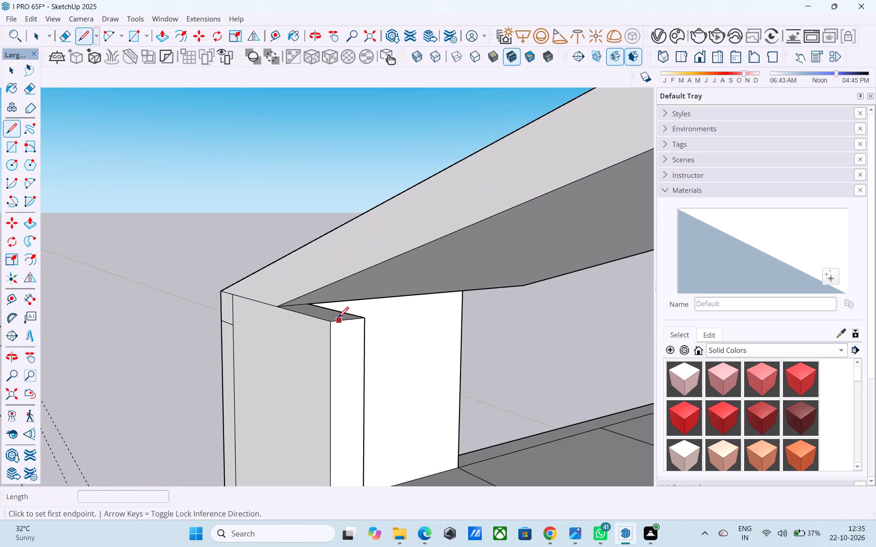
pyautogui.click(332, 323)
pyautogui.click(332, 281)
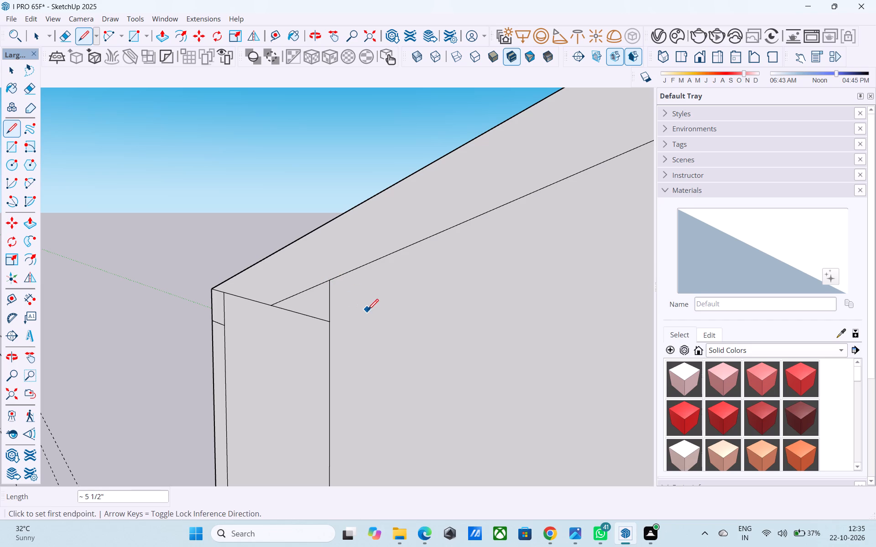
# Delete the stray face filling the opening between the low corner wall and the sloping beam.
pyautogui.press('space')
pyautogui.click(368, 311)
pyautogui.press('Delete')
# Close the gap above the low wall's inner end with a vertical line about 5 1/2" high and a line back to the front edge.
pyautogui.press('l')
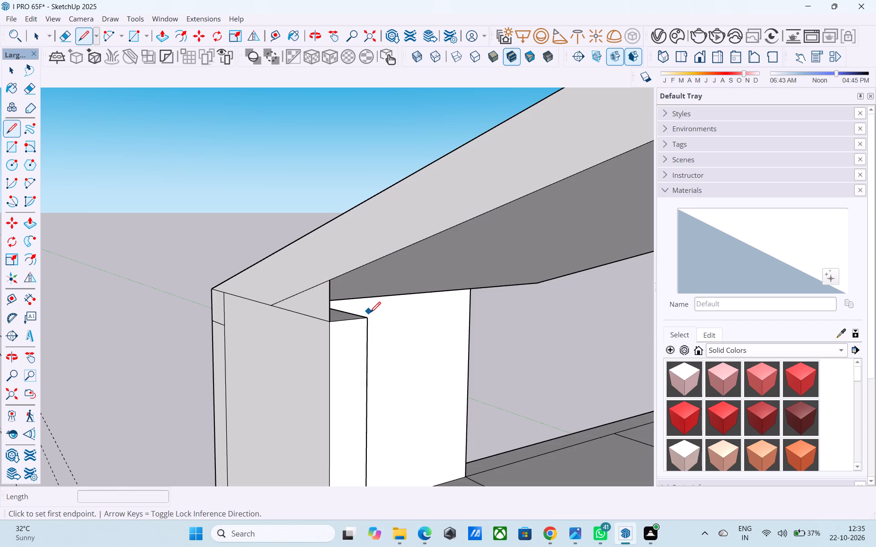
pyautogui.click(369, 320)
pyautogui.click(372, 273)
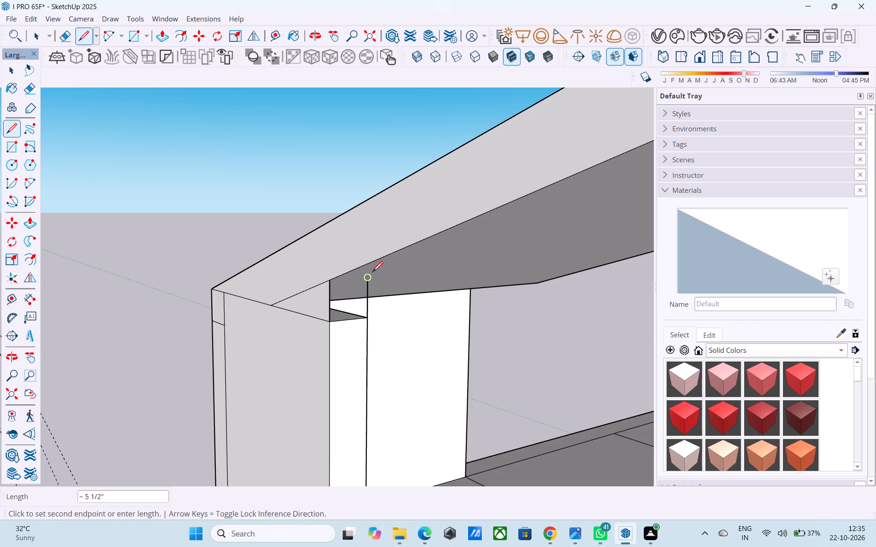
pyautogui.click(330, 284)
# Draw a line about 1' 6" long from the low corner wall's front inner top corner back to the wall's rear inner top corner under the beam.
pyautogui.moveTo(372, 284); pyautogui.dragTo(235, 283, button='middle')
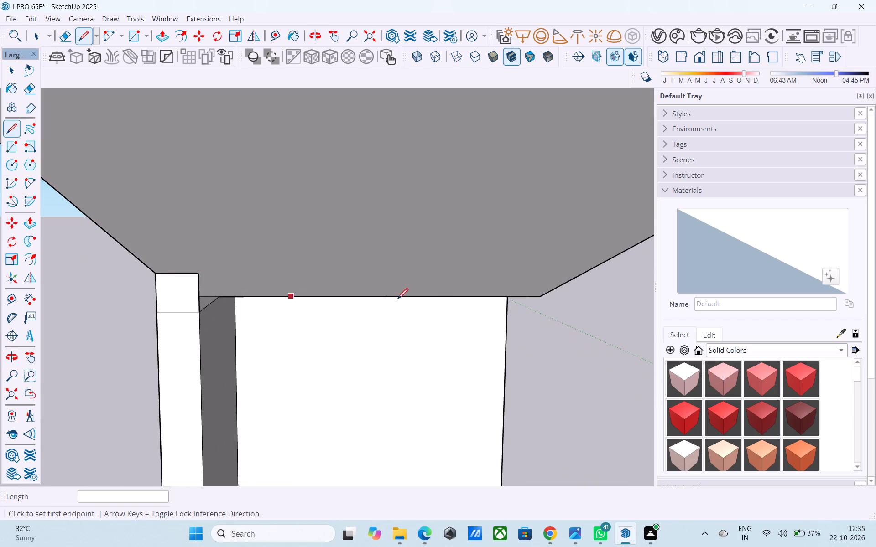
pyautogui.moveTo(380, 283); pyautogui.dragTo(371, 280, button='middle')
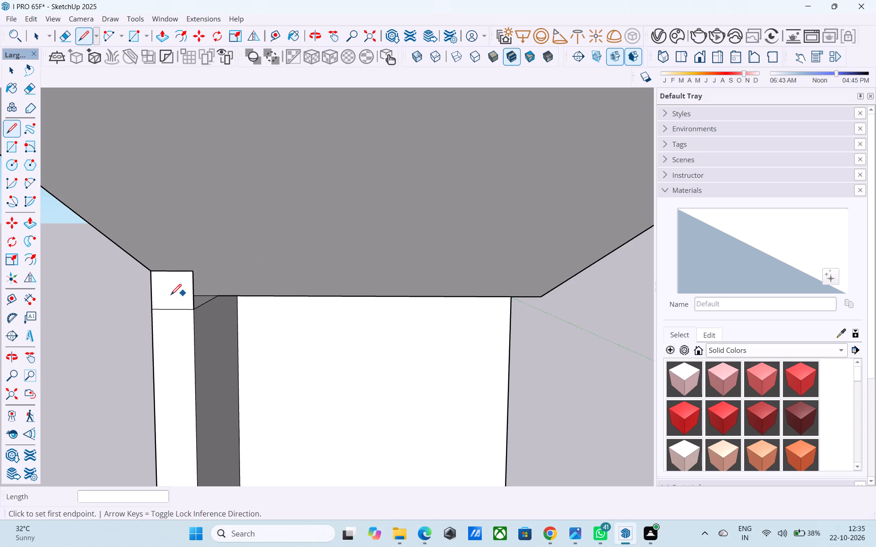
pyautogui.moveTo(169, 297); pyautogui.dragTo(144, 301, button='middle')
pyautogui.scroll(2, 167, 290)
pyautogui.click(188, 270)
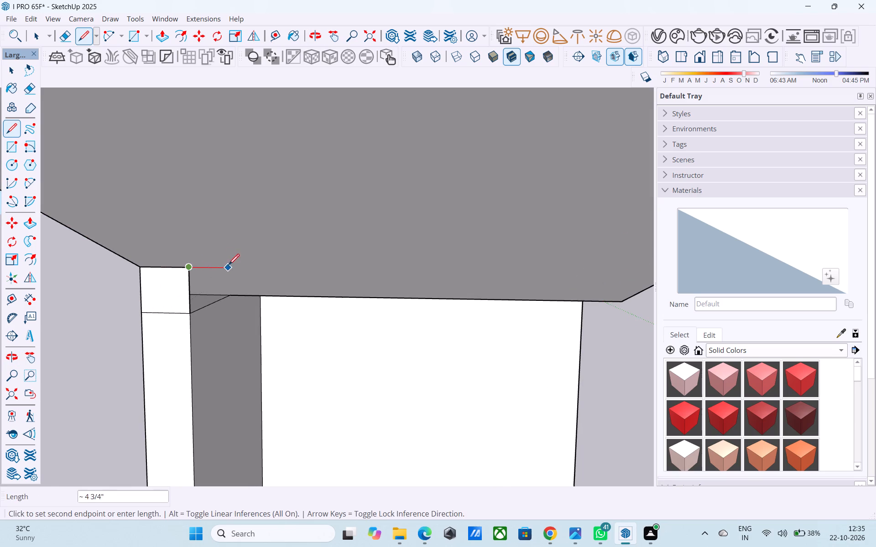
pyautogui.press('l')
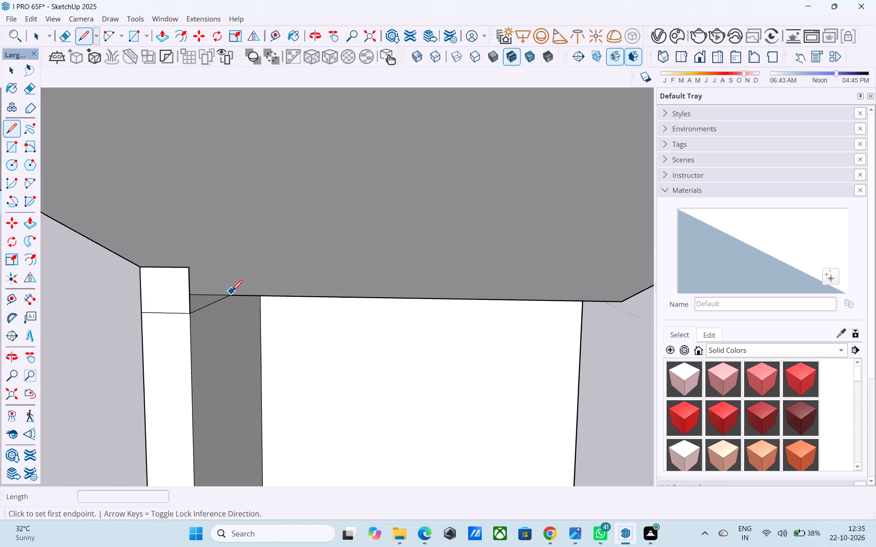
pyautogui.moveTo(231, 292); pyautogui.dragTo(154, 297, button='middle')
pyautogui.scroll(3, 171, 290)
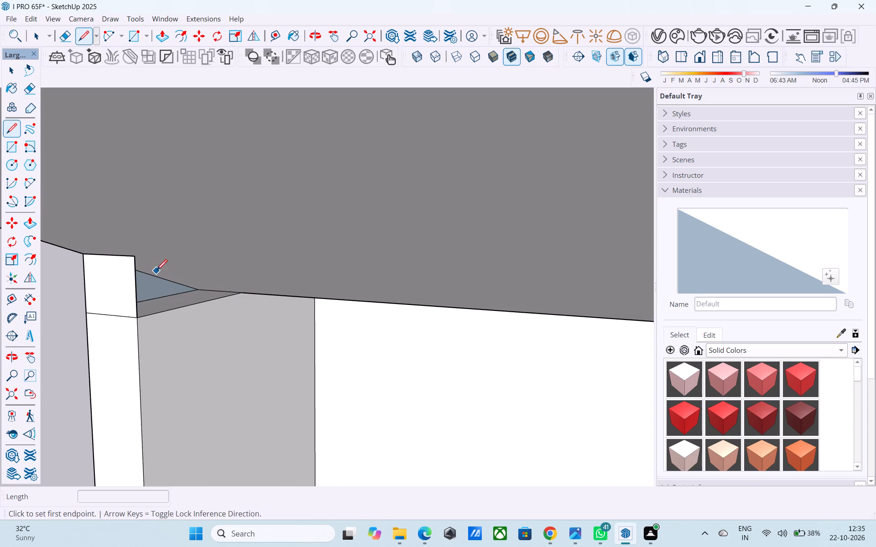
pyautogui.click(136, 257)
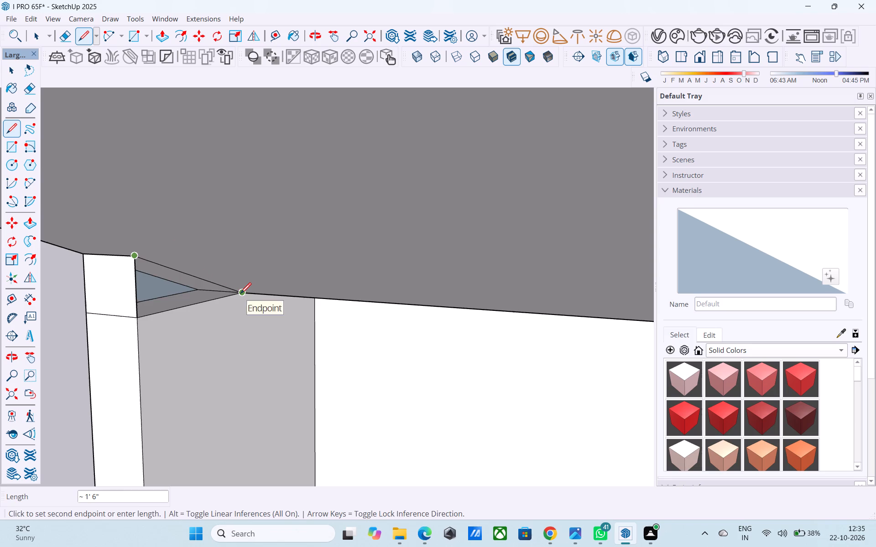
pyautogui.click(240, 294)
pyautogui.moveTo(218, 289); pyautogui.dragTo(208, 279, button='middle')
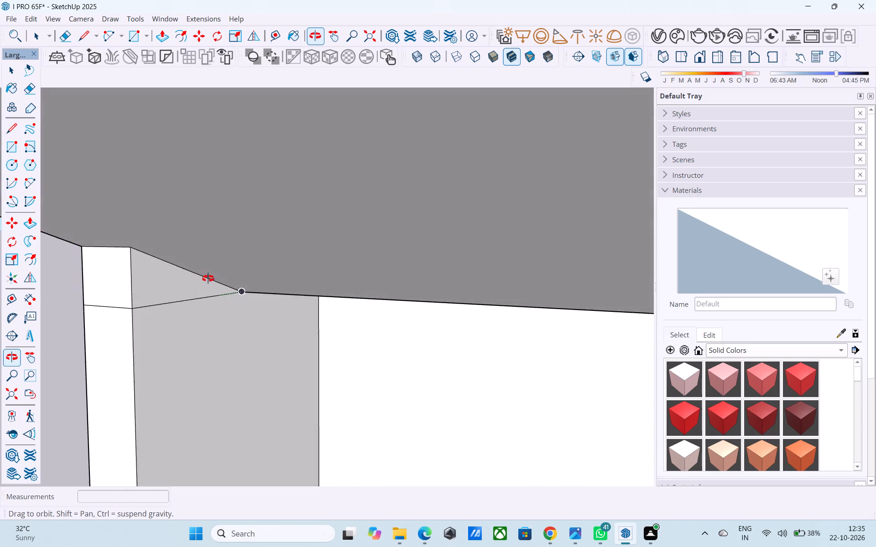
# Erase the seam lines on the low corner wall's front face where it joins the sloping beam.
pyautogui.moveTo(208, 279); pyautogui.dragTo(490, 273, button='middle')
pyautogui.scroll(-4, 329, 253)
pyautogui.moveTo(315, 264); pyautogui.dragTo(438, 270, button='middle')
pyautogui.press('e')
pyautogui.scroll(2, 435, 270)
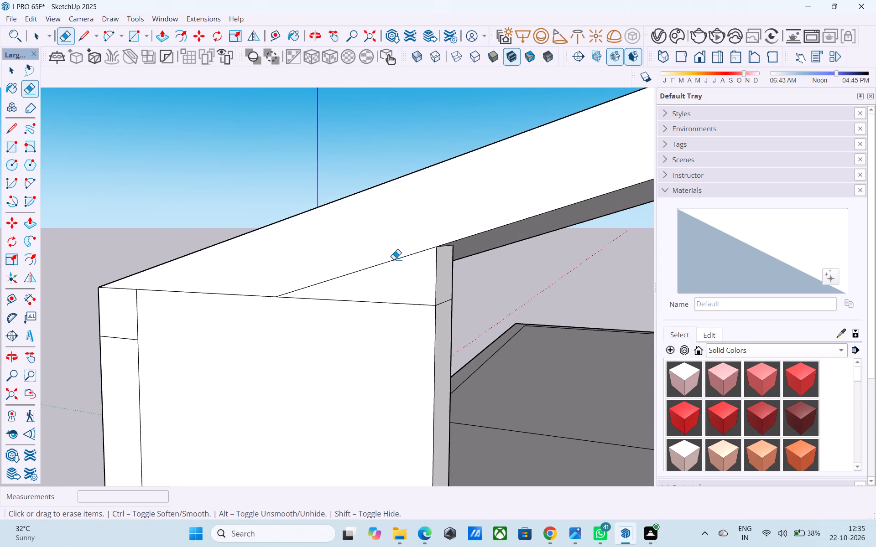
pyautogui.moveTo(390, 258); pyautogui.dragTo(390, 264)
pyautogui.scroll(-8, 243, 281)
pyautogui.moveTo(224, 283); pyautogui.dragTo(277, 281, button='middle')
pyautogui.scroll(3, 187, 321)
pyautogui.scroll(-4, 241, 294)
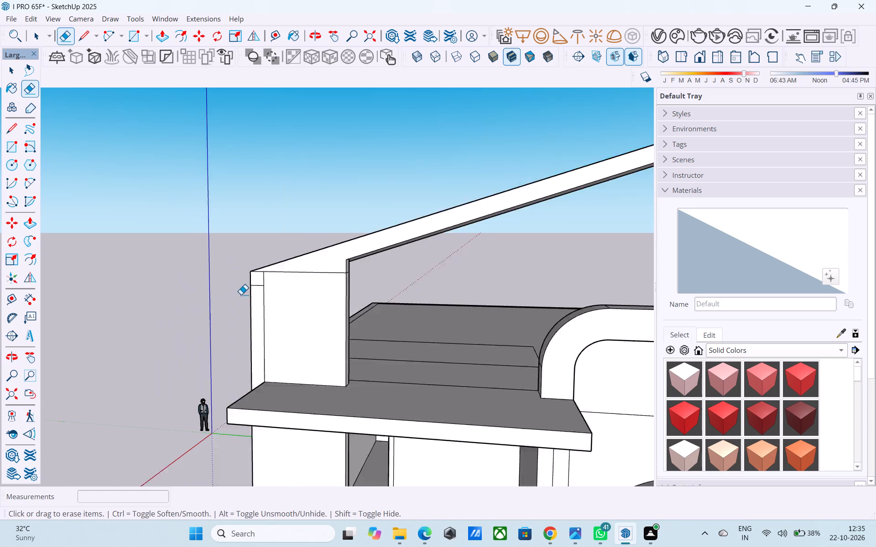
pyautogui.scroll(-1, 241, 294)
pyautogui.scroll(10, 256, 291)
pyautogui.click(253, 285)
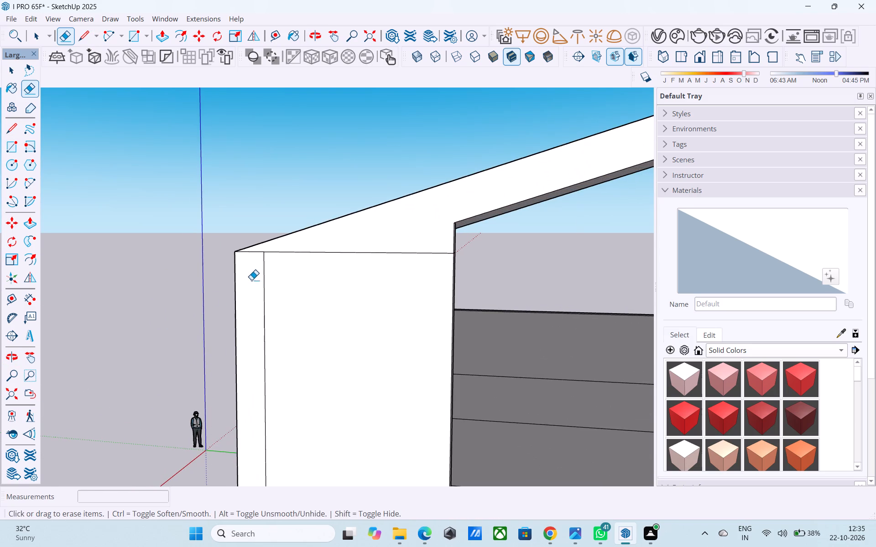
pyautogui.scroll(-3, 251, 277)
pyautogui.click(336, 254)
pyautogui.click(332, 258)
pyautogui.moveTo(332, 262); pyautogui.dragTo(193, 276, button='middle')
pyautogui.scroll(2, 286, 264)
pyautogui.moveTo(286, 267); pyautogui.dragTo(287, 278)
pyautogui.scroll(1, 223, 289)
pyautogui.moveTo(223, 289); pyautogui.dragTo(261, 269, button='middle')
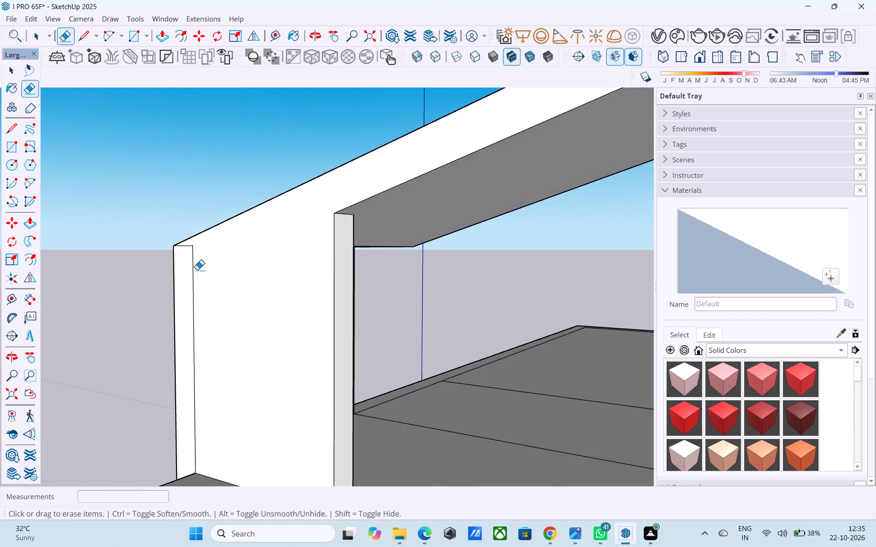
# Examine the low corner wall's joint and the sloping beam from the front, above, below and the side of the house.
pyautogui.scroll(-2, 161, 279)
pyautogui.scroll(1, 158, 282)
pyautogui.scroll(-5, 158, 282)
pyautogui.moveTo(167, 285); pyautogui.dragTo(378, 276, button='middle')
pyautogui.scroll(-6, 380, 276)
pyautogui.moveTo(319, 288); pyautogui.dragTo(296, 279, button='middle')
pyautogui.scroll(11, 276, 288)
pyautogui.scroll(-5, 265, 291)
pyautogui.moveTo(265, 291); pyautogui.dragTo(266, 393, button='middle')
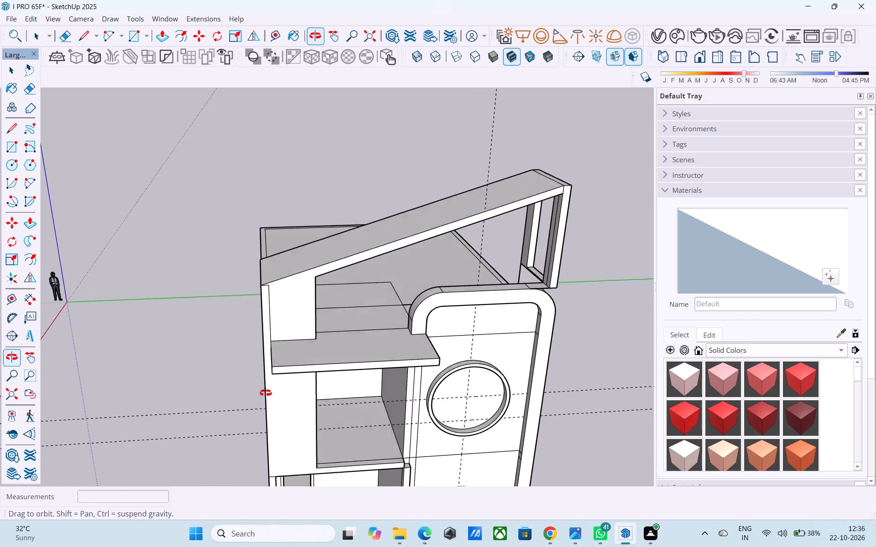
pyautogui.moveTo(266, 393); pyautogui.dragTo(289, 204, button='middle')
pyautogui.scroll(4, 289, 204)
pyautogui.scroll(-4, 290, 204)
pyautogui.moveTo(289, 206); pyautogui.dragTo(275, 245, button='middle')
pyautogui.scroll(-6, 275, 236)
pyautogui.moveTo(274, 243); pyautogui.dragTo(272, 268, button='middle')
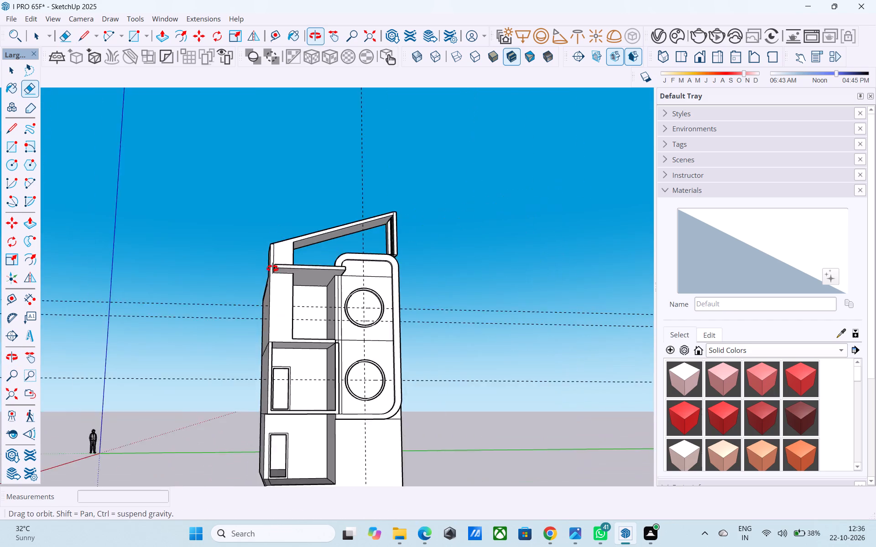
pyautogui.moveTo(272, 268); pyautogui.dragTo(720, 212, button='middle')
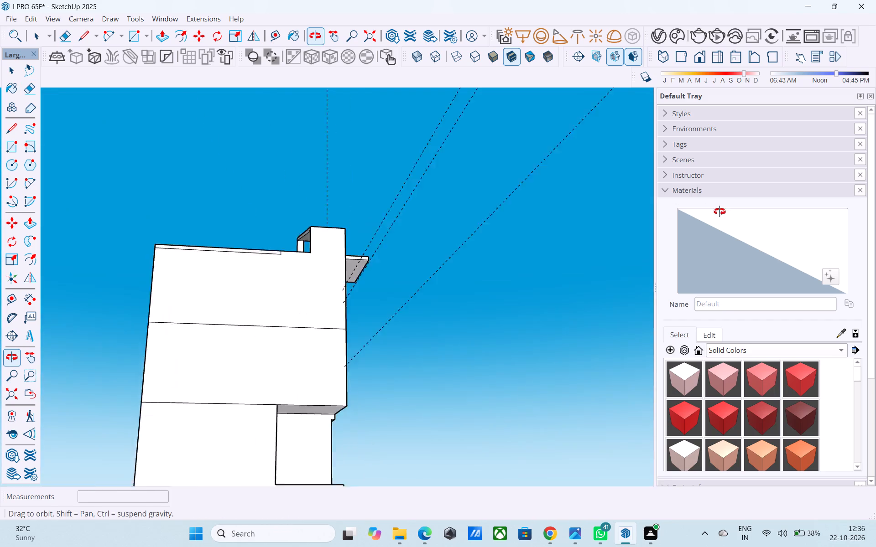
pyautogui.moveTo(720, 212); pyautogui.dragTo(238, 301, button='middle')
pyautogui.moveTo(393, 241); pyautogui.dragTo(376, 248, button='middle')
pyautogui.scroll(5, 378, 248)
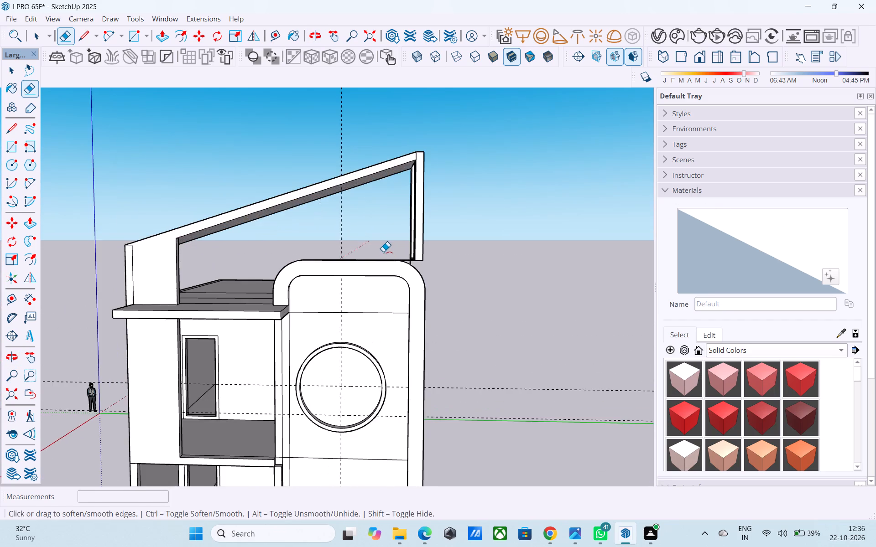
# Save the model.
pyautogui.hotkey('ctrl', 's')
# Examine the roof frame and the house's front elevation from several angles.
pyautogui.scroll(-5, 382, 251)
pyautogui.press('space')
pyautogui.moveTo(379, 257); pyautogui.dragTo(294, 273, button='middle')
pyautogui.moveTo(359, 253); pyautogui.dragTo(491, 248, button='middle')
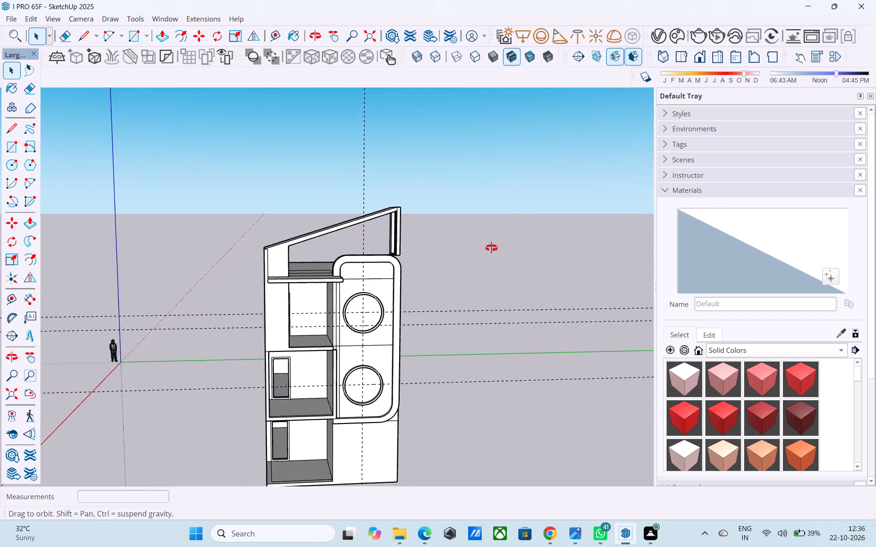
pyautogui.moveTo(491, 248); pyautogui.dragTo(491, 249, button='middle')
pyautogui.scroll(5, 435, 226)
pyautogui.scroll(4, 335, 227)
pyautogui.scroll(-6, 335, 226)
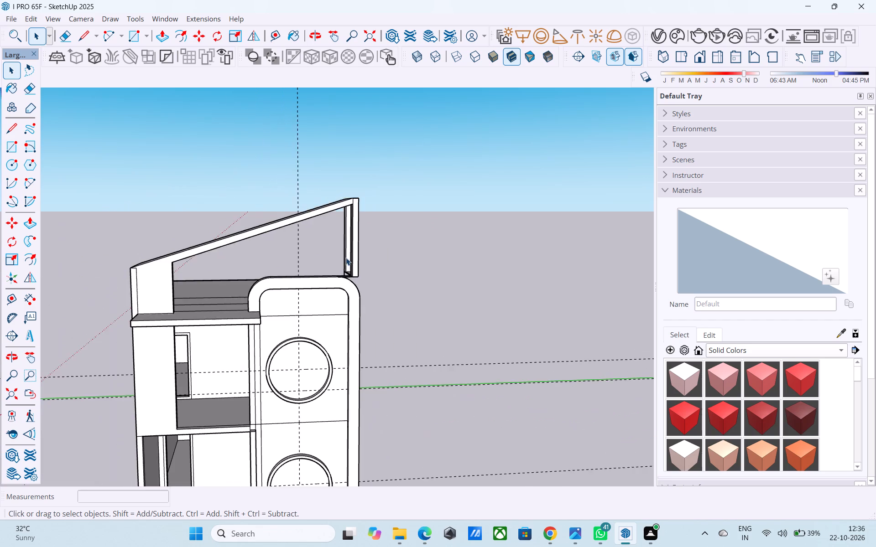
pyautogui.moveTo(336, 273); pyautogui.dragTo(338, 238, button='middle')
pyautogui.scroll(-5, 342, 203)
pyautogui.moveTo(324, 284); pyautogui.dragTo(283, 281, button='middle')
pyautogui.scroll(9, 283, 281)
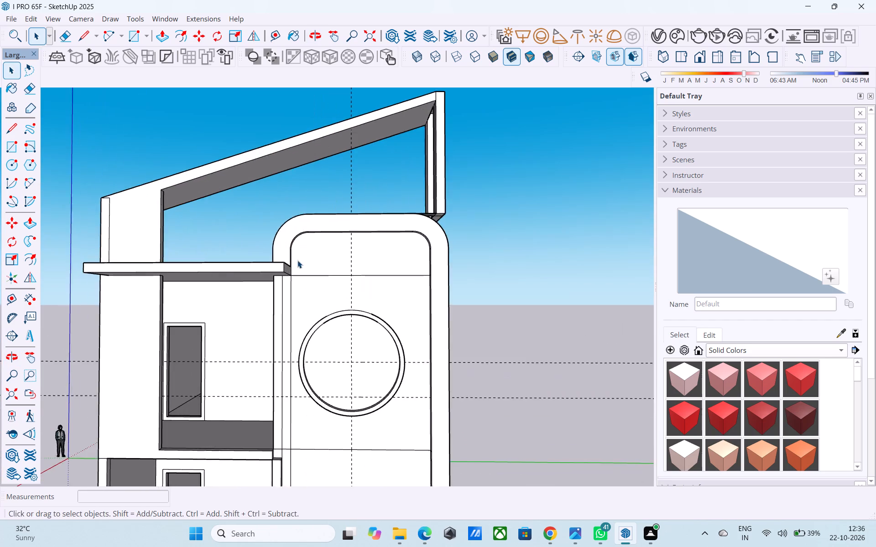
# Push/Pull the narrow wall strip between the top-floor balcony opening and the round window out to align with the strip below.
pyautogui.moveTo(295, 261); pyautogui.dragTo(225, 234, button='middle')
pyautogui.scroll(-1, 284, 262)
pyautogui.scroll(1, 224, 227)
pyautogui.scroll(-5, 266, 177)
pyautogui.moveTo(306, 252); pyautogui.dragTo(266, 327, button='middle')
pyautogui.scroll(6, 268, 324)
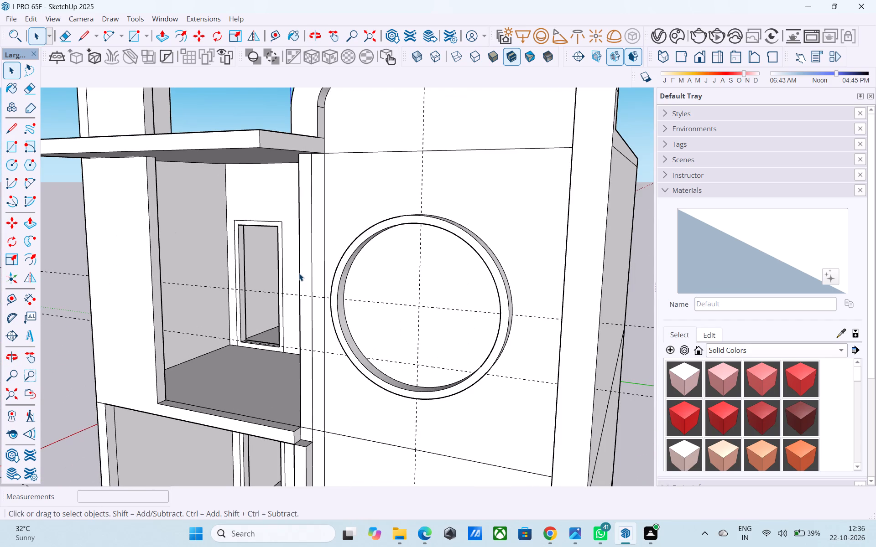
pyautogui.click(301, 263)
pyautogui.scroll(3, 302, 263)
pyautogui.click(306, 266)
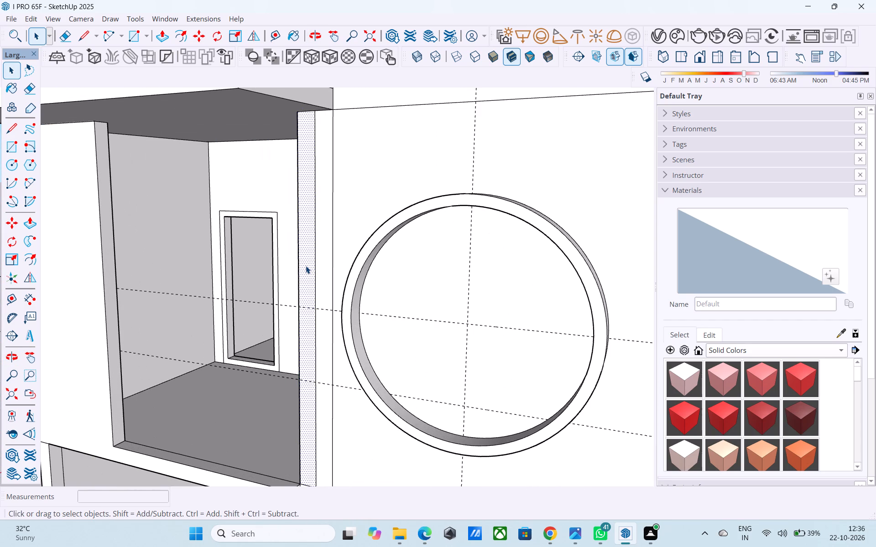
pyautogui.press('p')
pyautogui.click(306, 266)
pyautogui.scroll(-6, 304, 265)
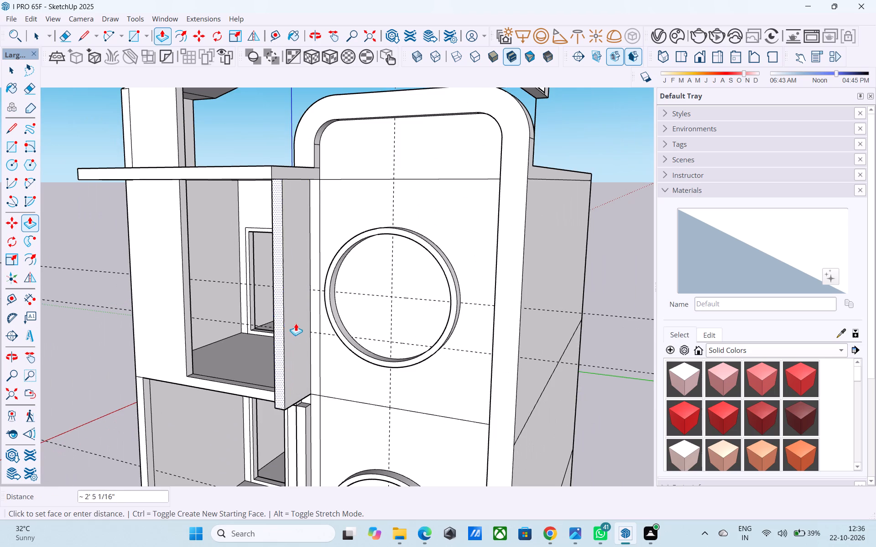
pyautogui.click(307, 411)
# Extend the strip's bottom face down about 5 1/2" and then about 1/2" more to meet the strip on the floor below.
pyautogui.moveTo(318, 355); pyautogui.dragTo(358, 274, button='middle')
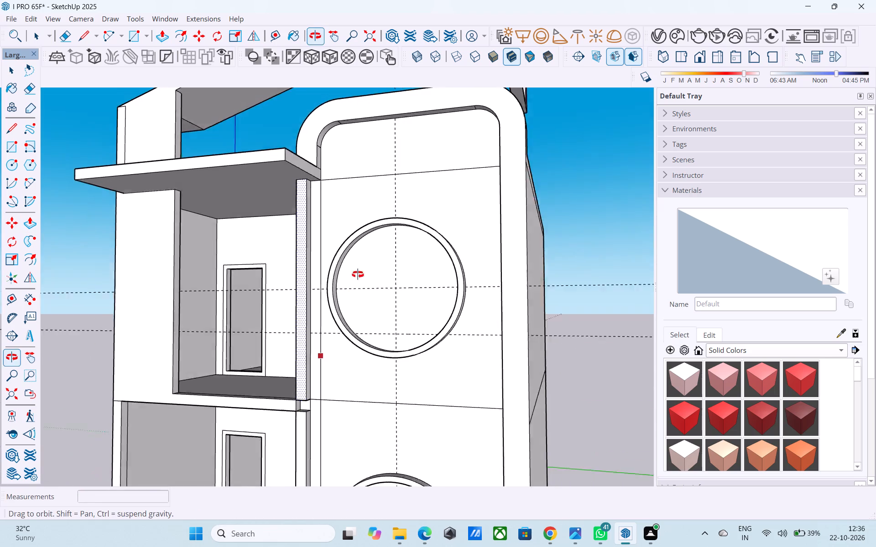
pyautogui.moveTo(358, 274); pyautogui.dragTo(362, 259, button='middle')
pyautogui.scroll(4, 325, 350)
pyautogui.moveTo(293, 409); pyautogui.dragTo(320, 307, button='middle')
pyautogui.scroll(8, 276, 421)
pyautogui.press('space')
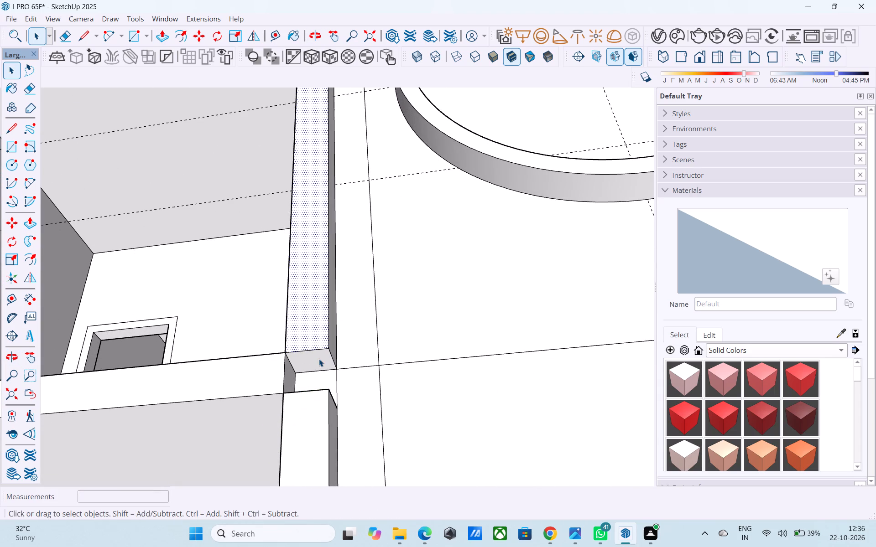
pyautogui.click(319, 359)
pyautogui.press('p')
pyautogui.click(319, 359)
pyautogui.click(313, 395)
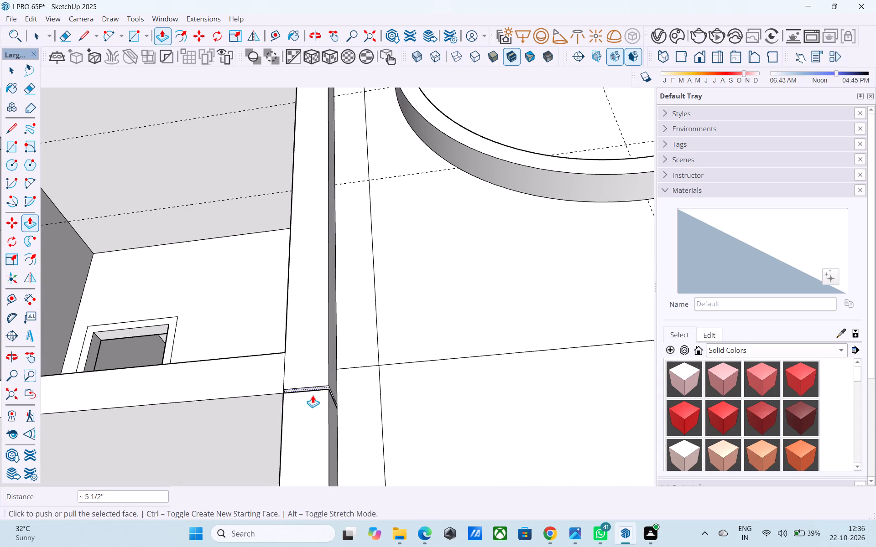
pyautogui.moveTo(306, 341); pyautogui.dragTo(293, 372, button='middle')
pyautogui.scroll(5, 289, 398)
pyautogui.click(295, 404)
pyautogui.click(297, 413)
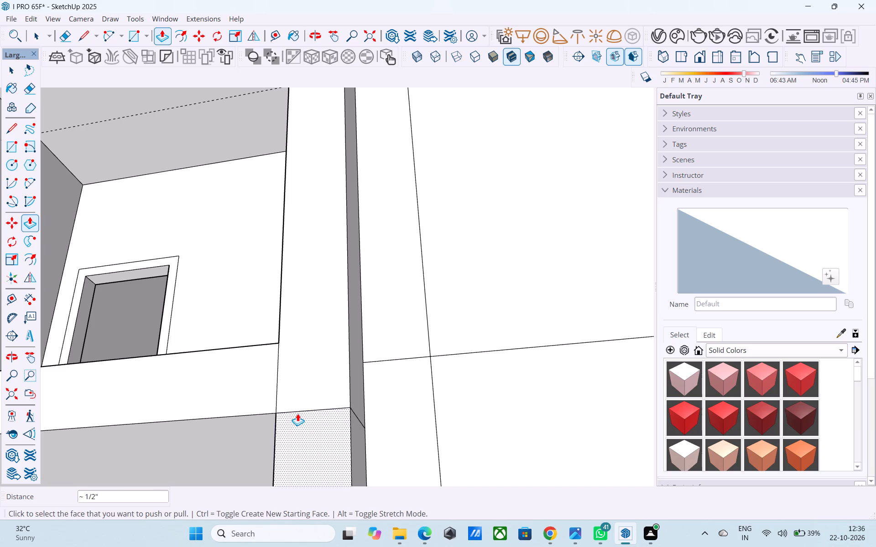
# Erase the seam lines around the joint between the upper and lower wall strips beside the floor slab.
pyautogui.scroll(-4, 299, 304)
pyautogui.moveTo(303, 309); pyautogui.dragTo(314, 416, button='middle')
pyautogui.scroll(4, 314, 416)
pyautogui.press('e')
pyautogui.moveTo(317, 406); pyautogui.dragTo(315, 396)
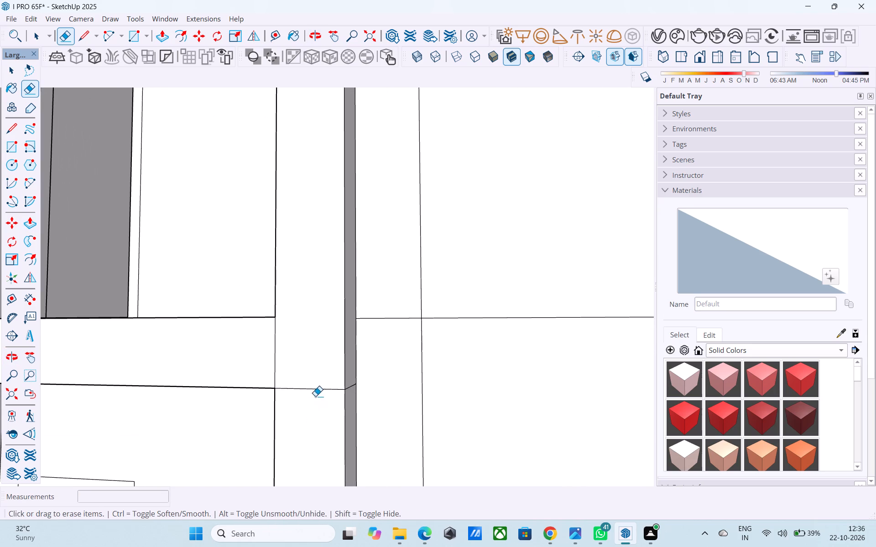
pyautogui.moveTo(315, 396); pyautogui.dragTo(312, 378)
pyautogui.moveTo(319, 377); pyautogui.dragTo(276, 387, button='middle')
pyautogui.click(343, 392)
pyautogui.click(271, 364)
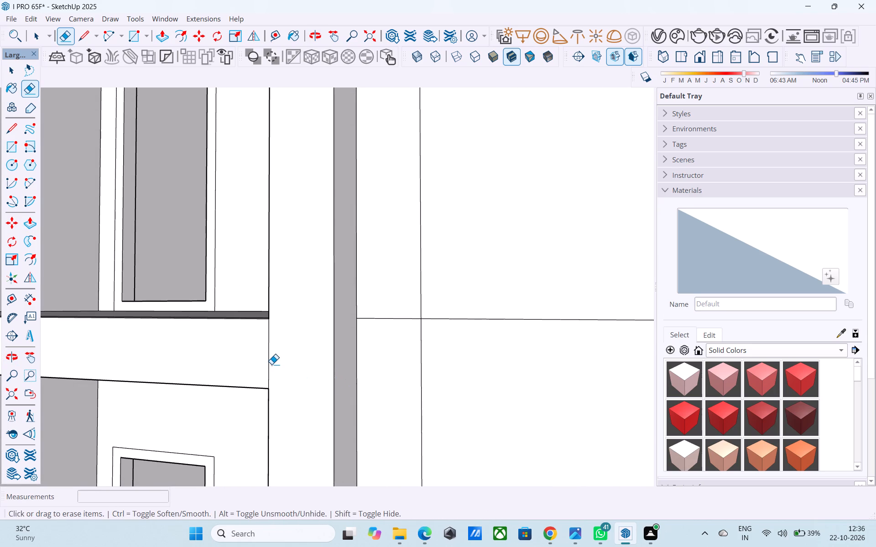
pyautogui.scroll(-20, 271, 362)
pyautogui.scroll(-6, 271, 362)
# Erase the short seam line where the top canopy slab's end meets the rounded frame's inner side.
pyautogui.moveTo(291, 380); pyautogui.dragTo(412, 432, button='middle')
pyautogui.scroll(-1, 291, 383)
pyautogui.moveTo(340, 341); pyautogui.dragTo(206, 335, button='middle')
pyautogui.scroll(7, 308, 256)
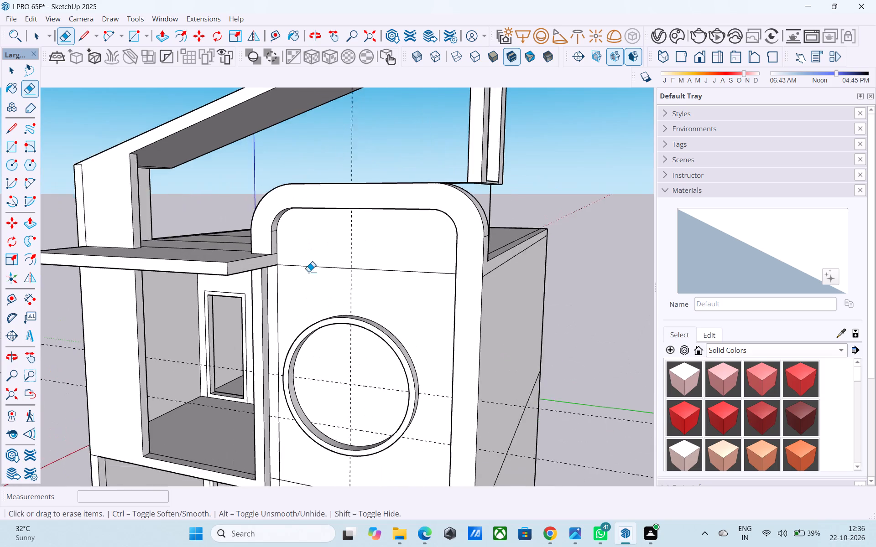
pyautogui.scroll(1, 308, 272)
pyautogui.moveTo(276, 302); pyautogui.dragTo(272, 270, button='middle')
pyautogui.scroll(9, 267, 243)
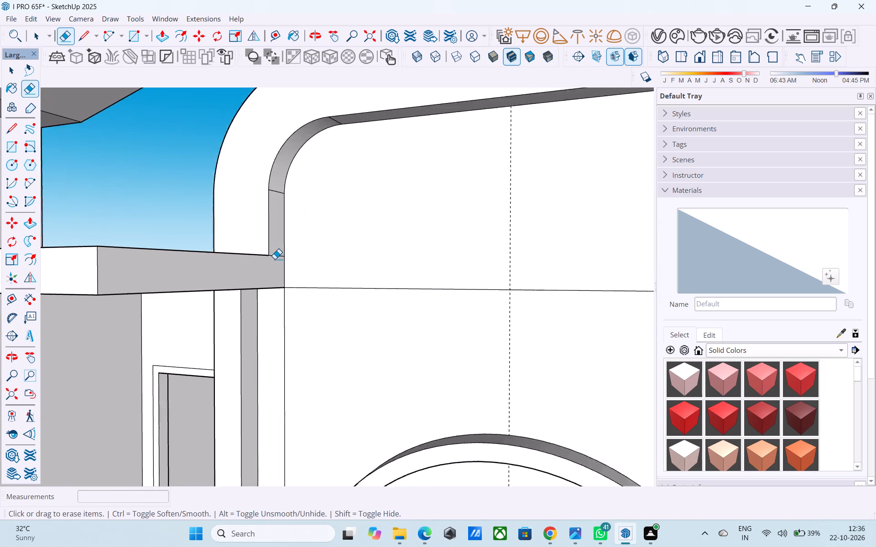
pyautogui.scroll(4, 275, 259)
pyautogui.moveTo(277, 258); pyautogui.dragTo(275, 253)
# Erase the vertical seam line near the outer edge of the low corner wall's front face.
pyautogui.scroll(-16, 293, 276)
pyautogui.moveTo(248, 341); pyautogui.dragTo(249, 341, button='middle')
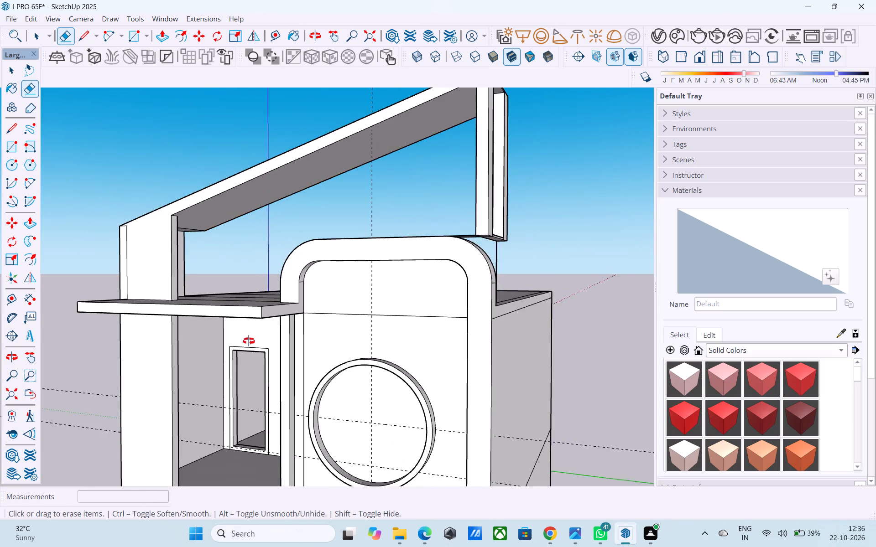
pyautogui.moveTo(249, 341); pyautogui.dragTo(421, 339, button='middle')
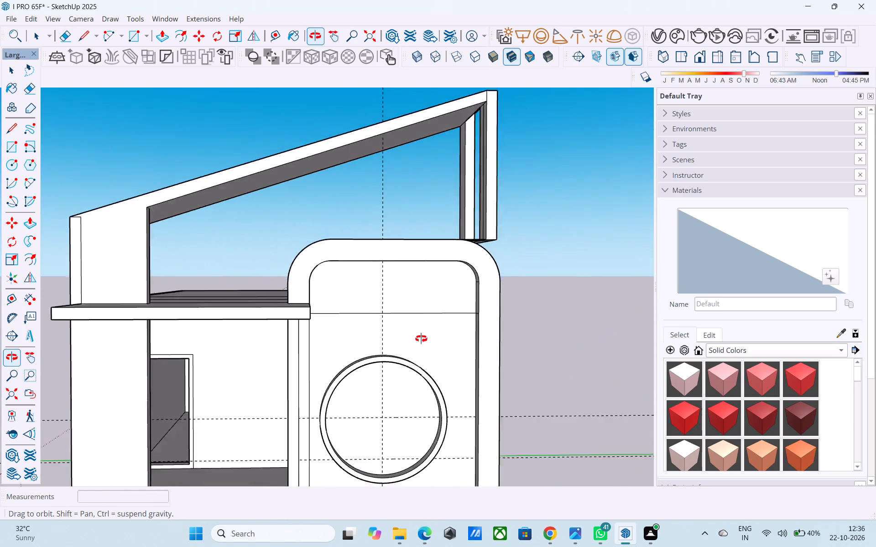
pyautogui.moveTo(421, 339); pyautogui.dragTo(467, 338, button='middle')
pyautogui.scroll(-5, 503, 317)
pyautogui.moveTo(388, 329); pyautogui.dragTo(327, 364, button='middle')
pyautogui.scroll(10, 302, 349)
pyautogui.click(288, 288)
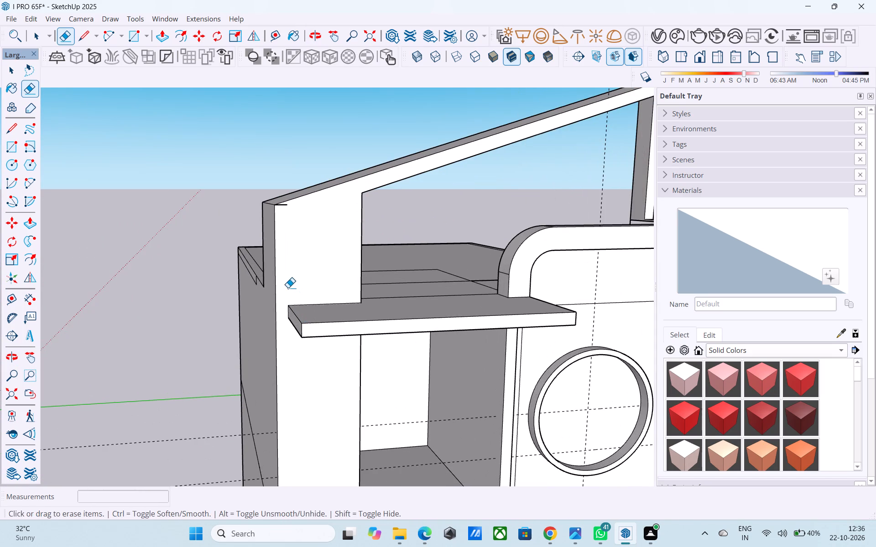
# Erase the short stray line at the low corner wall's outer top corner, just under the sloping beam.
pyautogui.scroll(-5, 293, 293)
pyautogui.moveTo(294, 332); pyautogui.dragTo(284, 403, button='middle')
pyautogui.scroll(18, 292, 280)
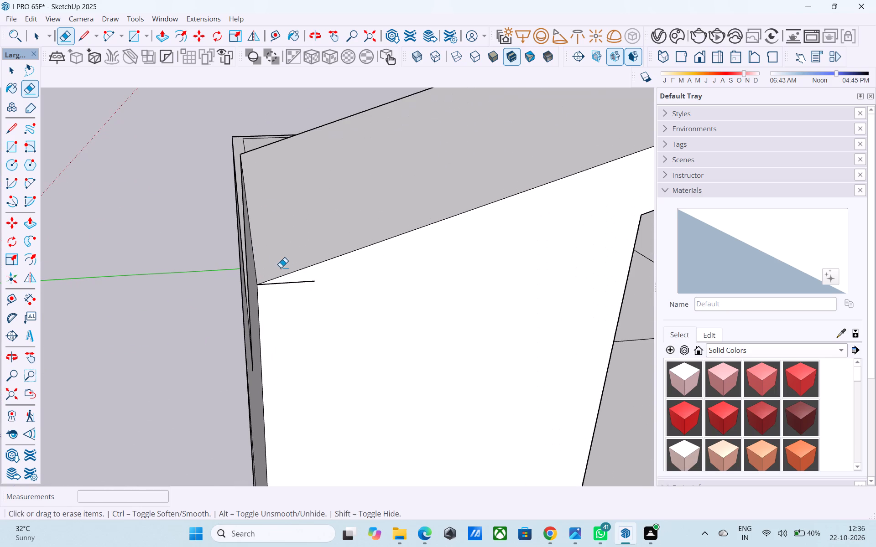
pyautogui.click(297, 285)
pyautogui.click(297, 285)
pyautogui.moveTo(297, 284); pyautogui.dragTo(297, 288)
pyautogui.scroll(-6, 298, 276)
pyautogui.moveTo(304, 334); pyautogui.dragTo(319, 269, button='middle')
pyautogui.scroll(-5, 318, 271)
pyautogui.moveTo(316, 285); pyautogui.dragTo(302, 249, button='middle')
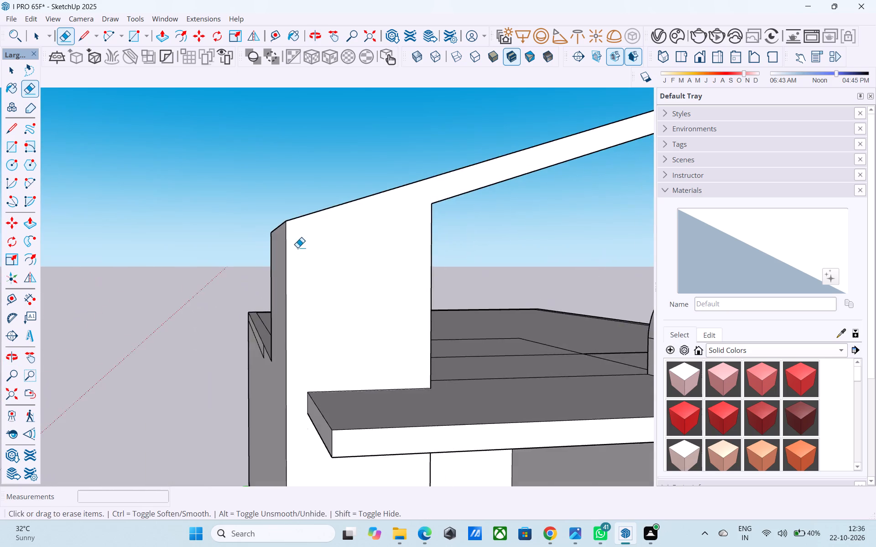
# Draw a vertical line about 14' up the corner wall's front, from the middle opening's upper outer corner to just below the sloping beam.
pyautogui.scroll(-5, 296, 247)
pyautogui.moveTo(302, 289); pyautogui.dragTo(300, 243, button='middle')
pyautogui.scroll(-15, 299, 235)
pyautogui.moveTo(302, 345); pyautogui.dragTo(281, 359, button='middle')
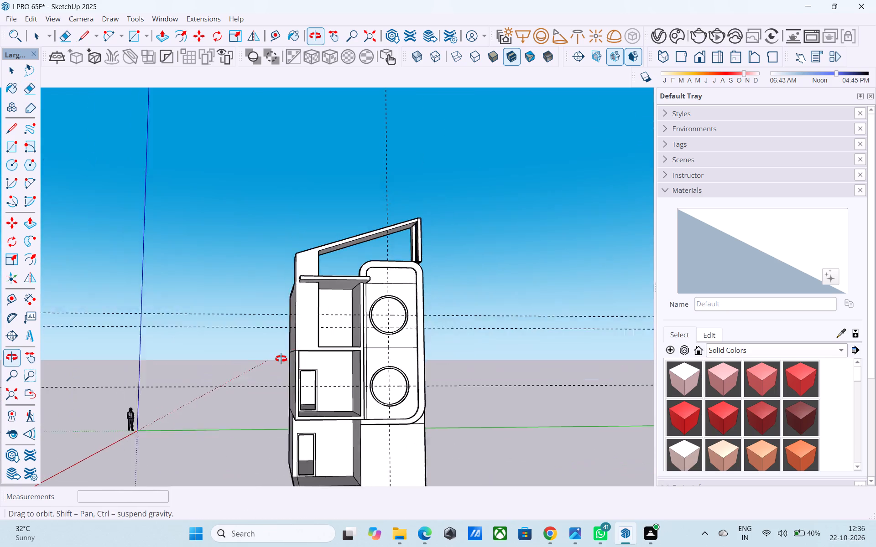
pyautogui.moveTo(281, 359); pyautogui.dragTo(280, 370, button='middle')
pyautogui.scroll(10, 304, 367)
pyautogui.press('l')
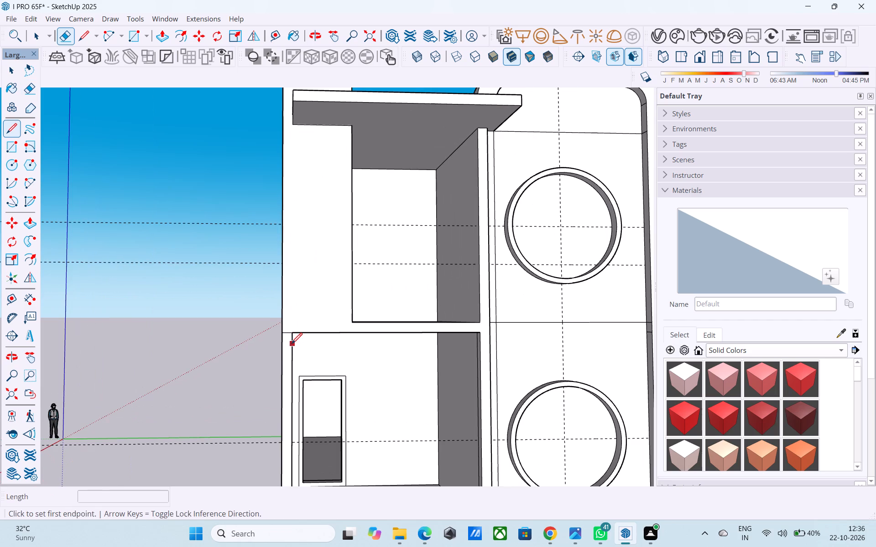
pyautogui.scroll(7, 292, 345)
pyautogui.click(295, 324)
pyautogui.scroll(-12, 293, 313)
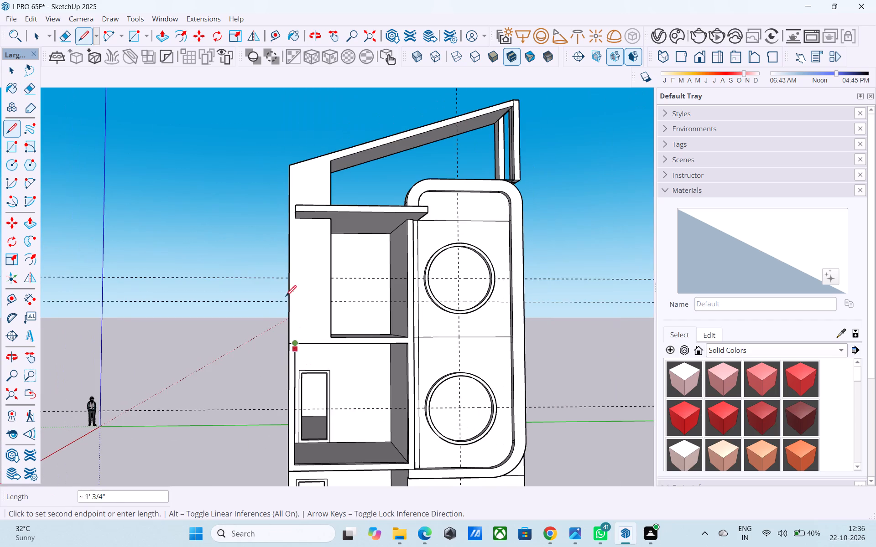
pyautogui.scroll(11, 298, 180)
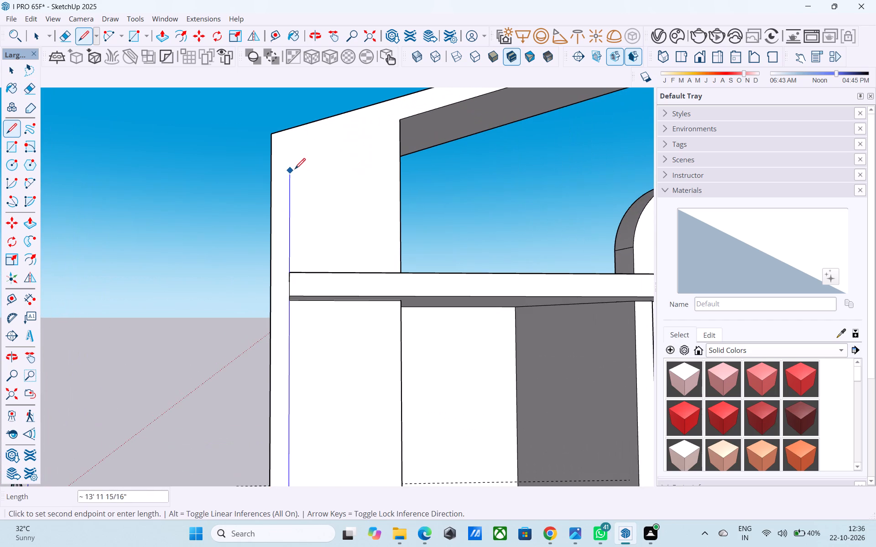
pyautogui.click(293, 161)
# Copy the sloping beam's top front edge 6" down along the corner wall's outer edge.
pyautogui.moveTo(296, 164); pyautogui.dragTo(355, 269, button='middle')
pyautogui.scroll(4, 326, 198)
pyautogui.press('space')
pyautogui.click(291, 159)
pyautogui.press('m')
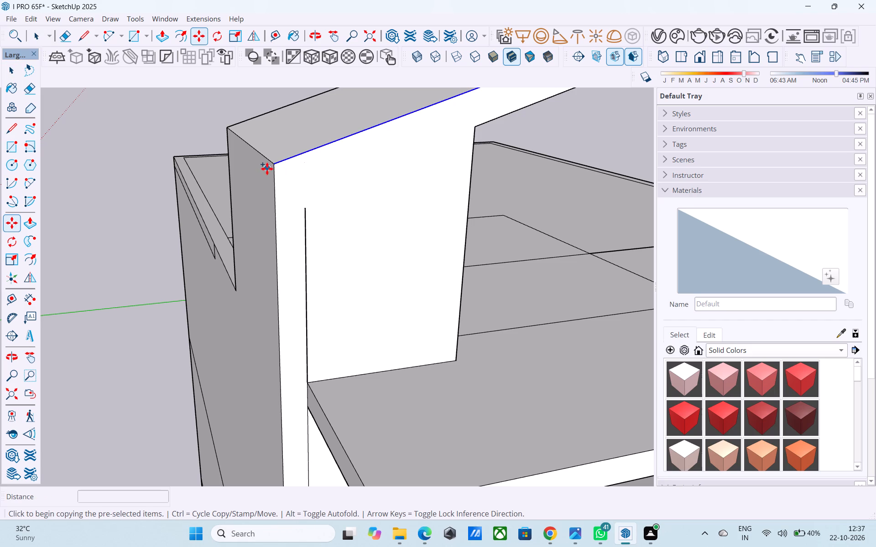
pyautogui.click(271, 166)
pyautogui.click(278, 197)
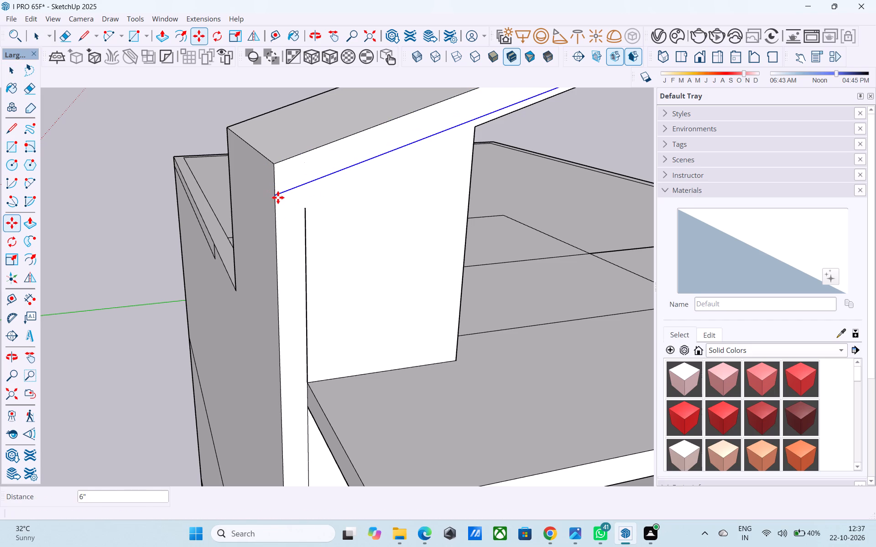
# Extend the vertical line up about 5" to the copied sloping edge and erase the copied edge's stub outside it.
pyautogui.moveTo(319, 201); pyautogui.dragTo(299, 198, button='middle')
pyautogui.press('l')
pyautogui.scroll(5, 300, 198)
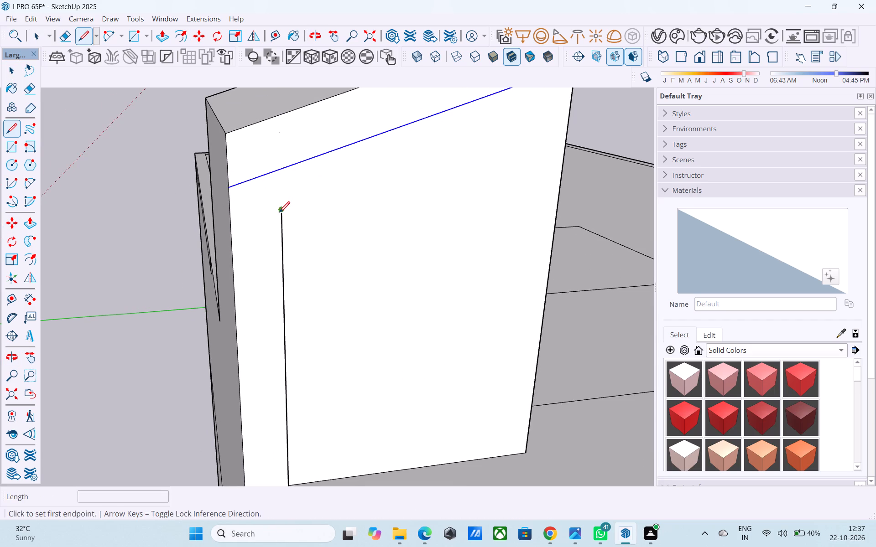
pyautogui.click(279, 213)
pyautogui.click(282, 172)
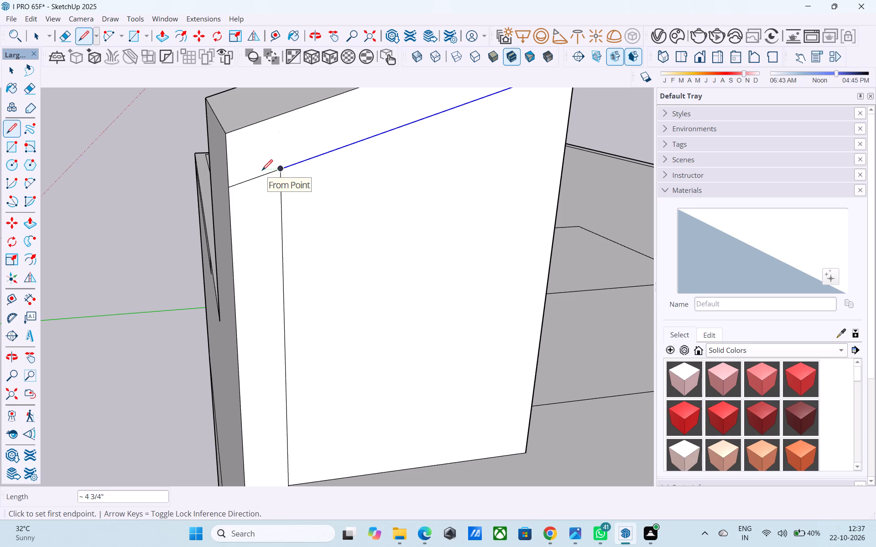
pyautogui.press('e')
pyautogui.moveTo(262, 171); pyautogui.dragTo(264, 178)
# Mark 1.5' along the beam's top edge from the outer corner and draw a line there across the strip to its inner edge.
pyautogui.scroll(-10, 263, 178)
pyautogui.moveTo(225, 152); pyautogui.dragTo(203, 136, button='middle')
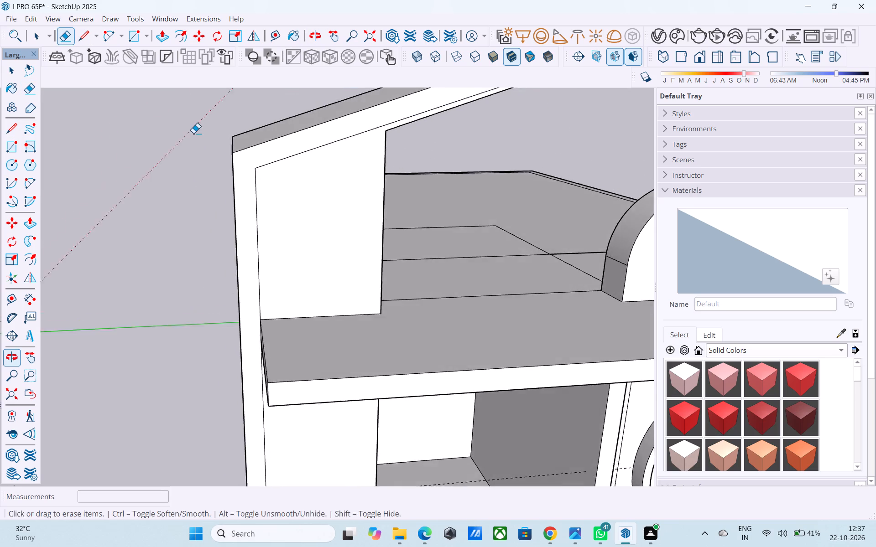
pyautogui.scroll(-3, 190, 134)
pyautogui.scroll(2, 192, 141)
pyautogui.scroll(-2, 192, 142)
pyautogui.moveTo(228, 205); pyautogui.dragTo(229, 171, button='middle')
pyautogui.scroll(-5, 220, 177)
pyautogui.moveTo(217, 189); pyautogui.dragTo(200, 188, button='middle')
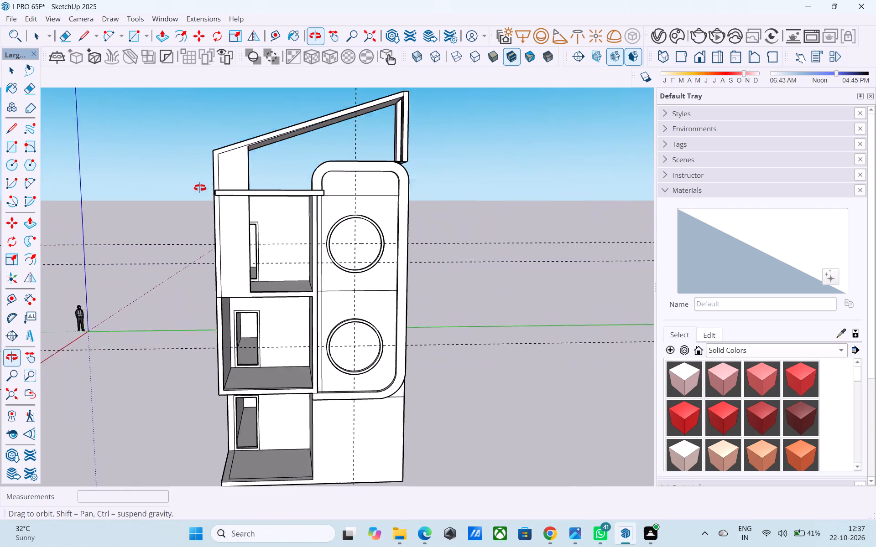
pyautogui.moveTo(200, 188); pyautogui.dragTo(196, 209, button='middle')
pyautogui.scroll(5, 196, 216)
pyautogui.scroll(-6, 198, 195)
pyautogui.scroll(5, 240, 109)
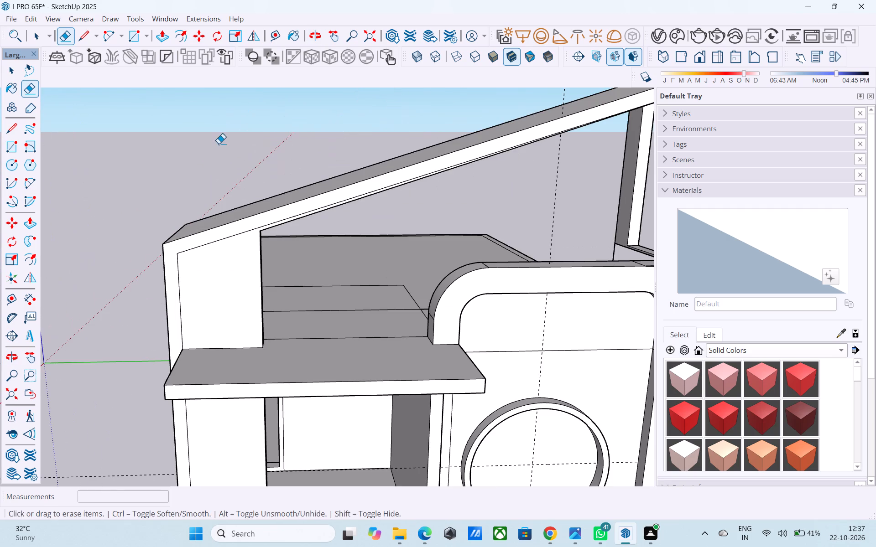
pyautogui.press('space')
pyautogui.scroll(4, 181, 255)
pyautogui.press('l')
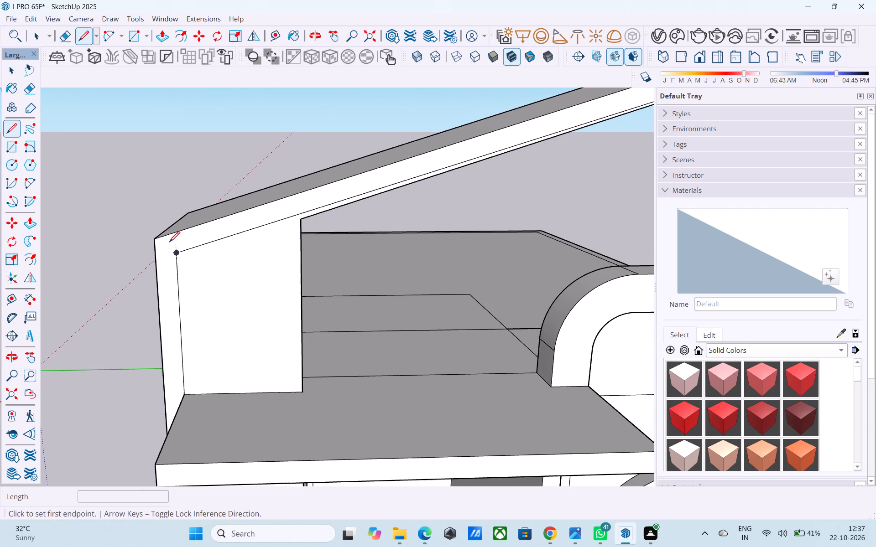
pyautogui.click(158, 237)
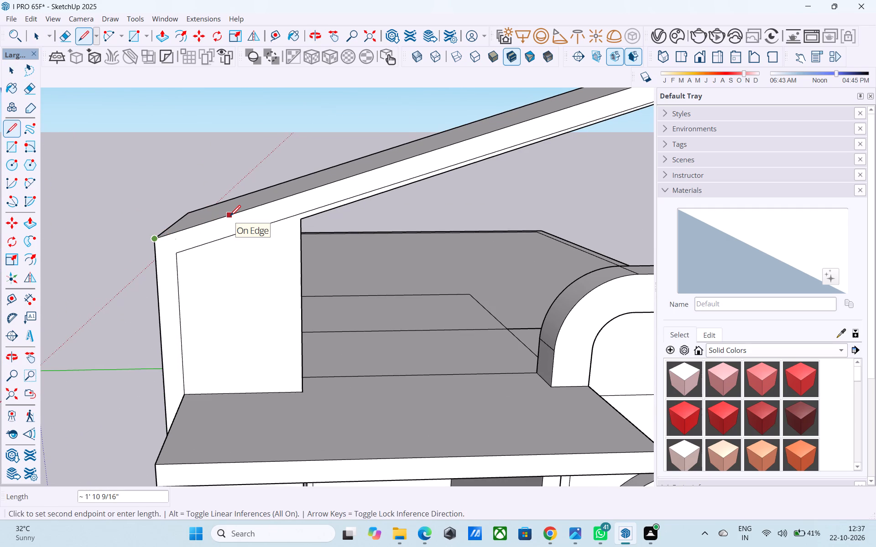
pyautogui.write("1.5'")
pyautogui.press('Return')
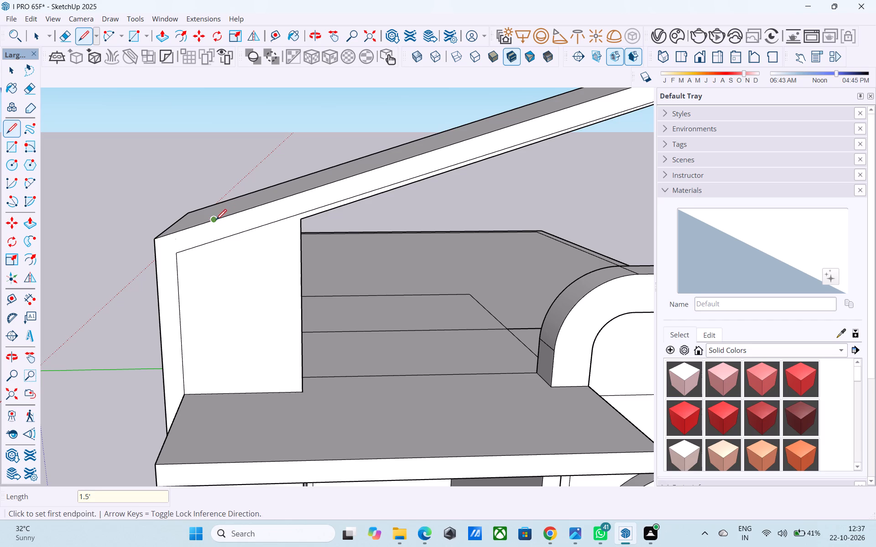
pyautogui.click(215, 222)
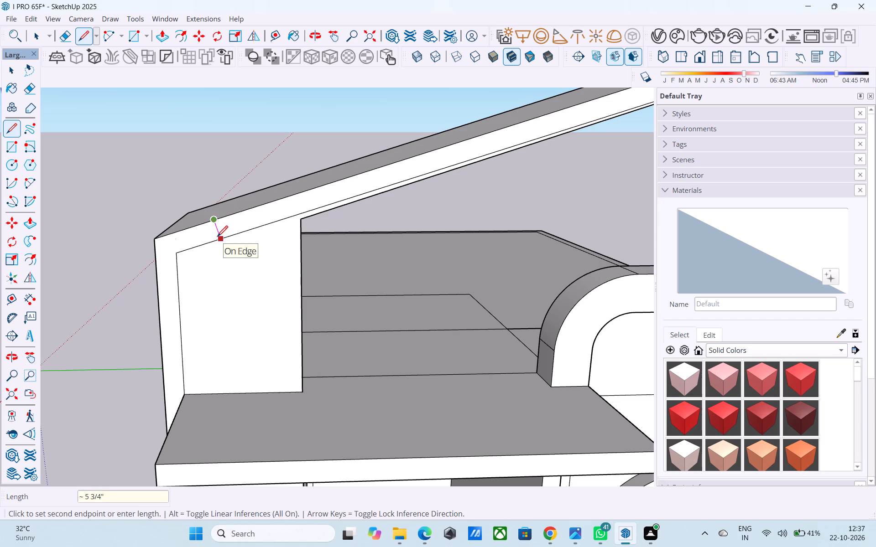
pyautogui.click(219, 237)
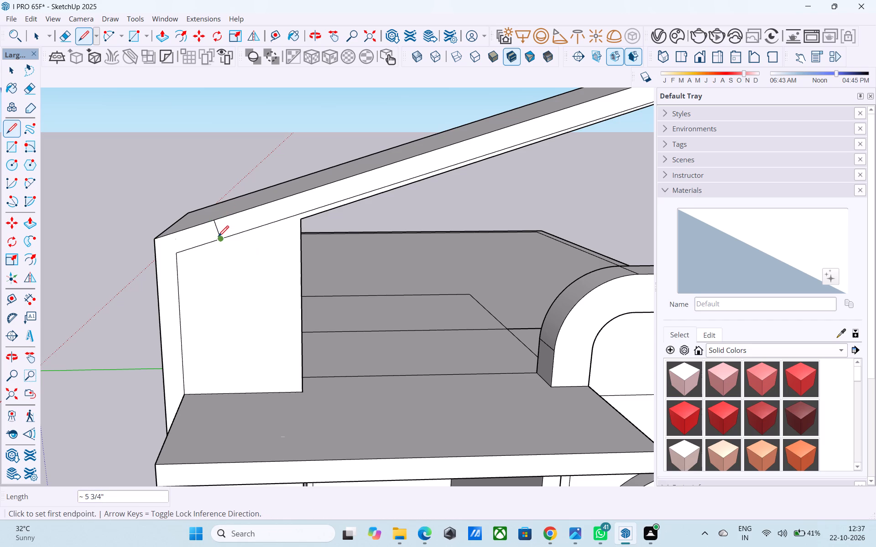
# Mark 1' 6" down the corner wall's outer edge from the top corner and draw a line across the strip to its inner line.
pyautogui.click(155, 240)
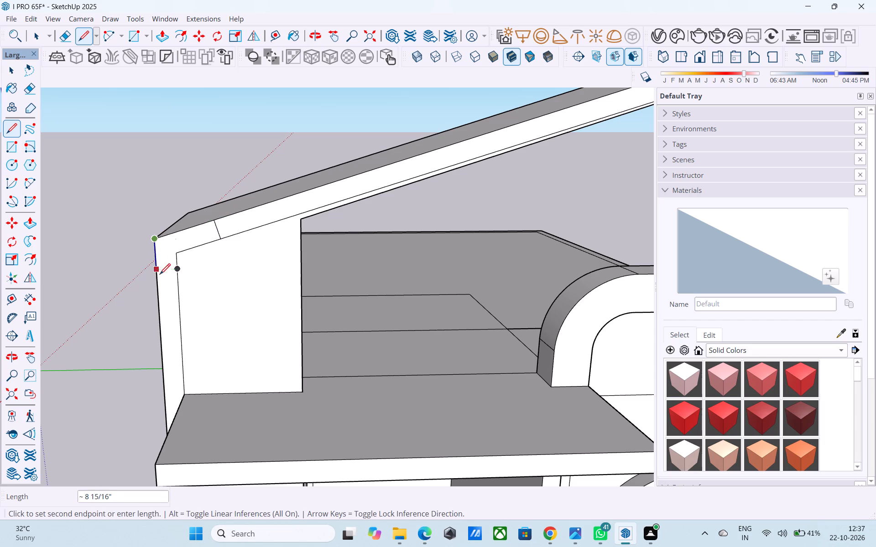
pyautogui.click(163, 301)
pyautogui.click(162, 302)
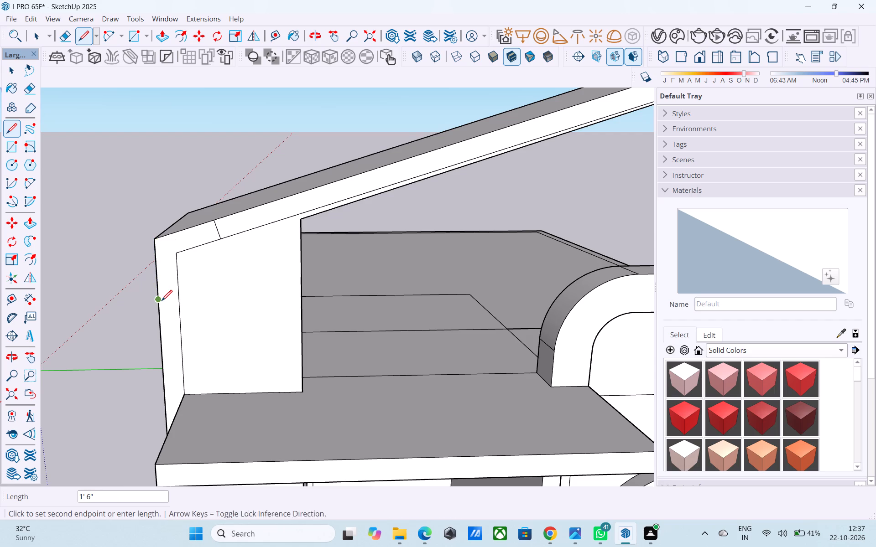
pyautogui.click(179, 298)
pyautogui.press('space')
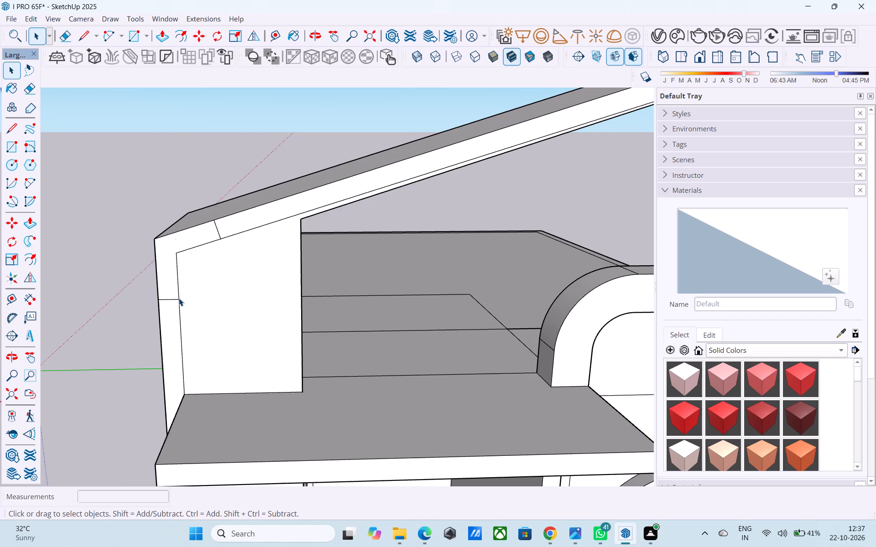
# Draw an arc with a bulge of about 5" between the two 1' 6" marks on the strip's outer edges.
pyautogui.press('a')
pyautogui.click(158, 303)
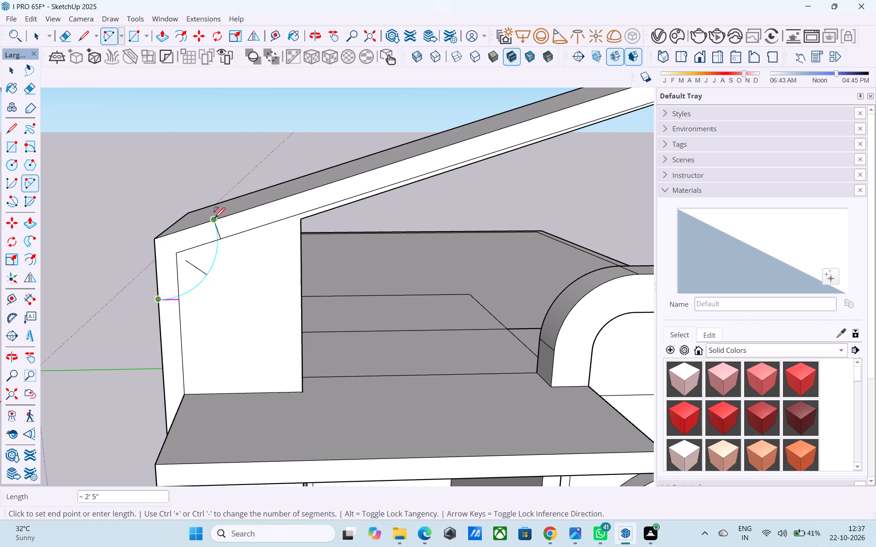
pyautogui.click(214, 219)
pyautogui.scroll(8, 164, 248)
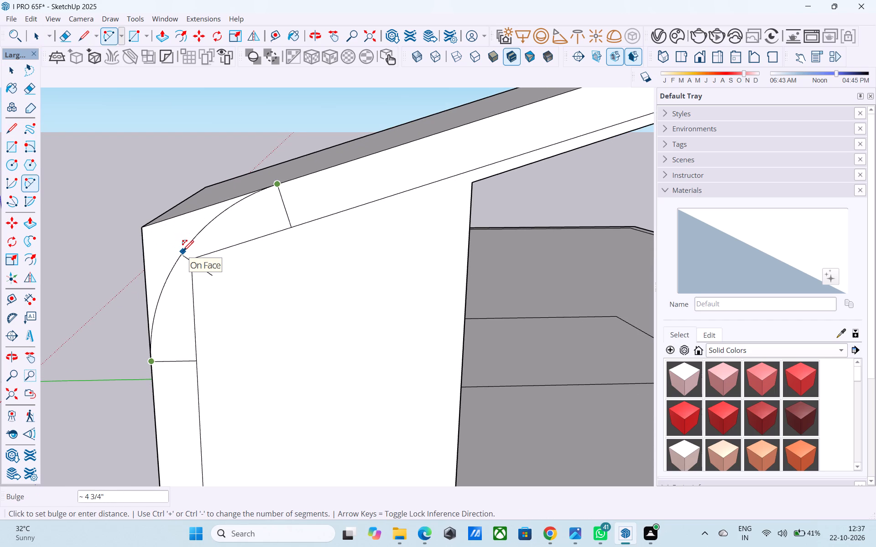
pyautogui.click(182, 251)
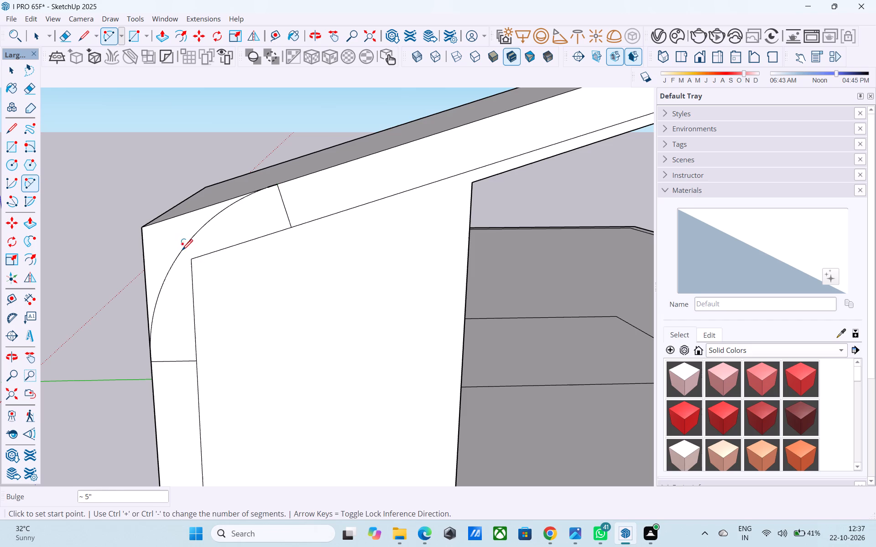
# Draw an inner arc of about 1' 6" radius between the inner ends of the two cross lines, rounding the strip's inside corner.
pyautogui.click(198, 363)
pyautogui.click(289, 232)
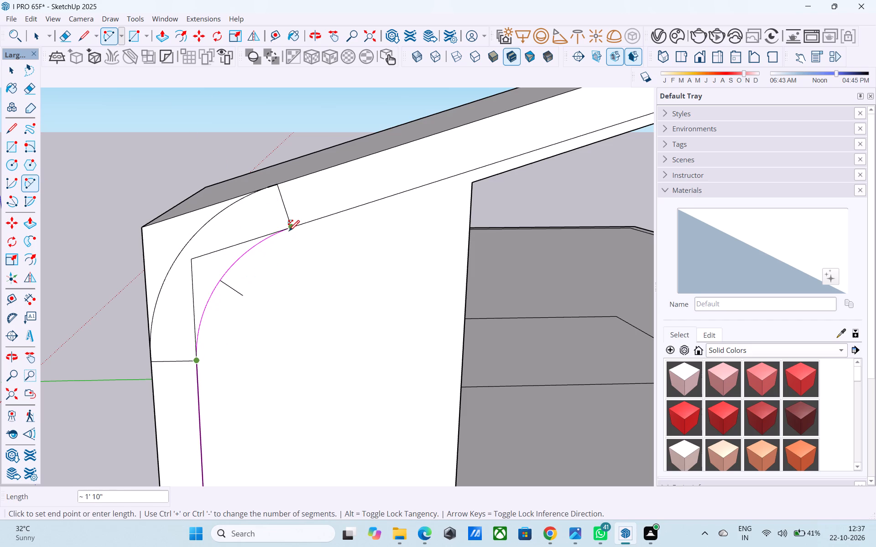
pyautogui.click(230, 264)
# Erase the inner strip lines forming the square corner outside the inner arc.
pyautogui.press('e')
pyautogui.moveTo(218, 248); pyautogui.dragTo(189, 273)
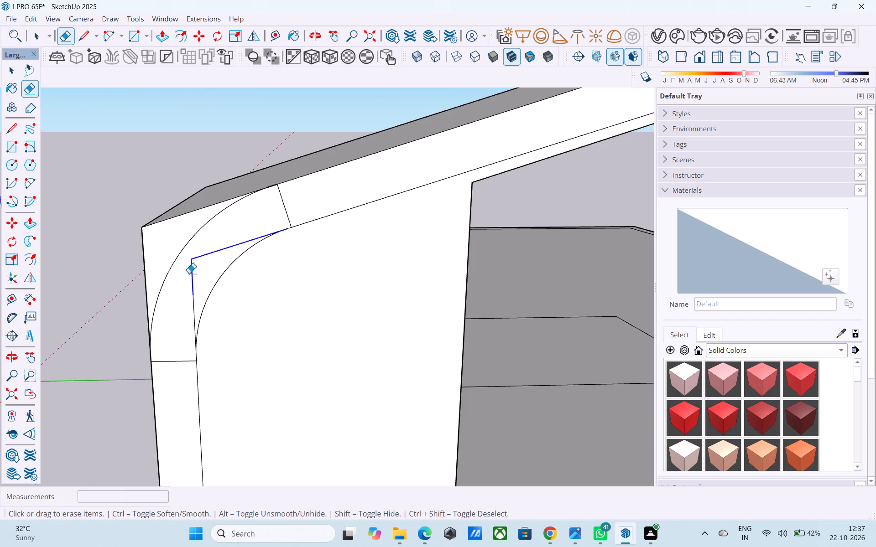
pyautogui.moveTo(189, 273); pyautogui.dragTo(182, 282)
pyautogui.scroll(-5, 182, 283)
pyautogui.moveTo(182, 283); pyautogui.dragTo(188, 222, button='middle')
pyautogui.scroll(5, 186, 263)
pyautogui.scroll(-6, 187, 268)
pyautogui.scroll(5, 188, 268)
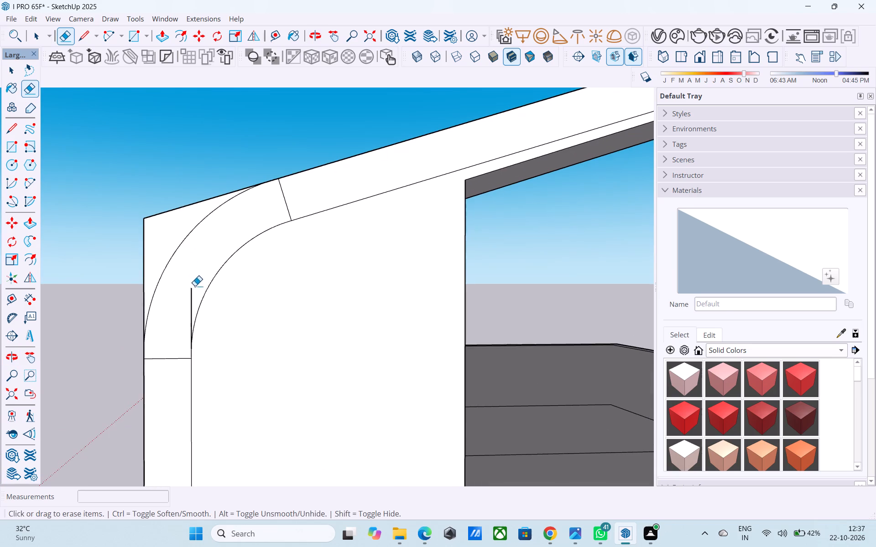
pyautogui.moveTo(194, 289); pyautogui.dragTo(188, 298)
# Erase the two short cross lines at the ends of the corner arcs.
pyautogui.scroll(-12, 172, 245)
pyautogui.moveTo(163, 310); pyautogui.dragTo(137, 306, button='middle')
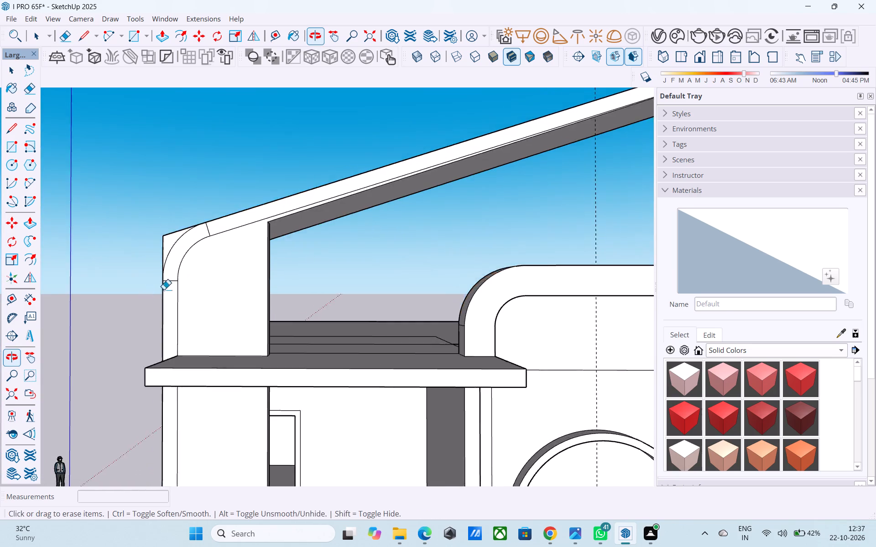
pyautogui.scroll(7, 172, 283)
pyautogui.moveTo(155, 284); pyautogui.dragTo(159, 297)
pyautogui.moveTo(234, 184); pyautogui.dragTo(258, 177)
# Examine the rounded roof-frame corner and the whole building from the front, the side and below.
pyautogui.scroll(-2, 223, 213)
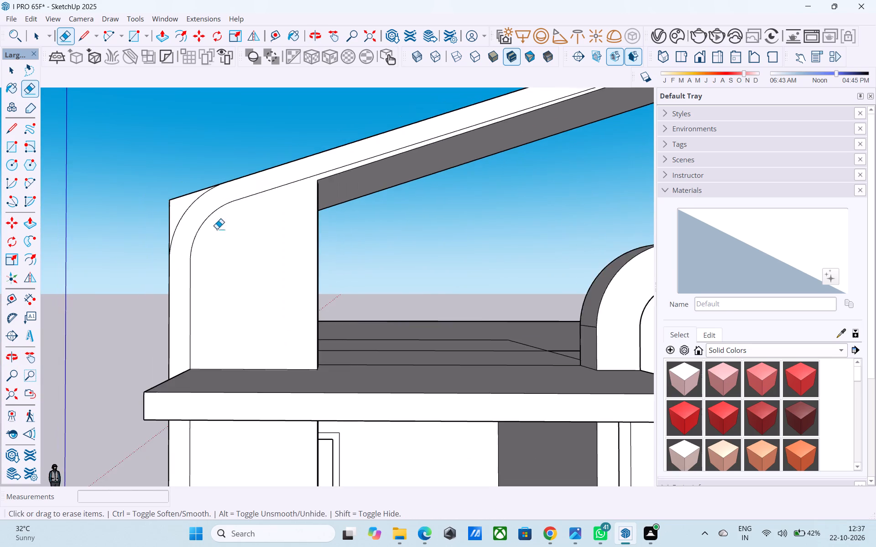
pyautogui.scroll(-7, 217, 229)
pyautogui.moveTo(173, 262); pyautogui.dragTo(203, 254, button='middle')
pyautogui.scroll(-3, 172, 245)
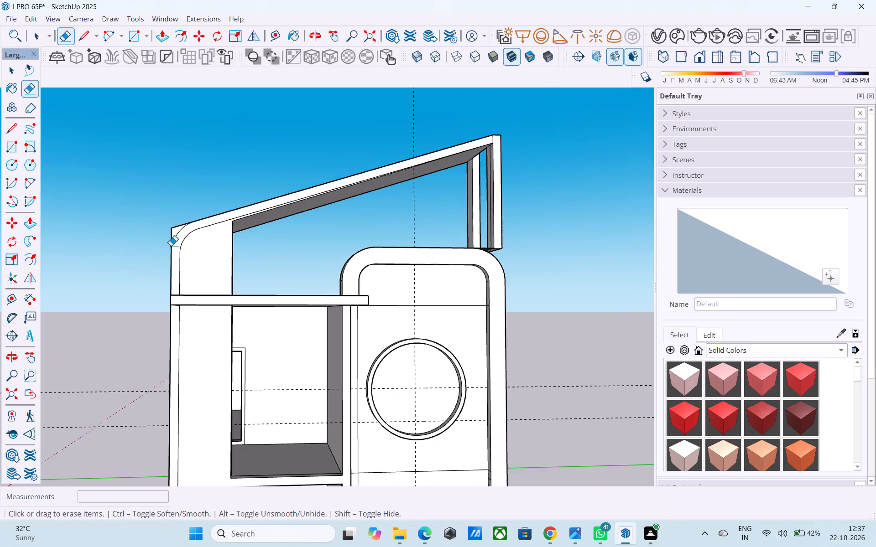
pyautogui.scroll(-6, 171, 246)
pyautogui.scroll(1, 301, 176)
pyautogui.scroll(-4, 302, 175)
pyautogui.moveTo(288, 250); pyautogui.dragTo(427, 174, button='middle')
pyautogui.scroll(-5, 413, 170)
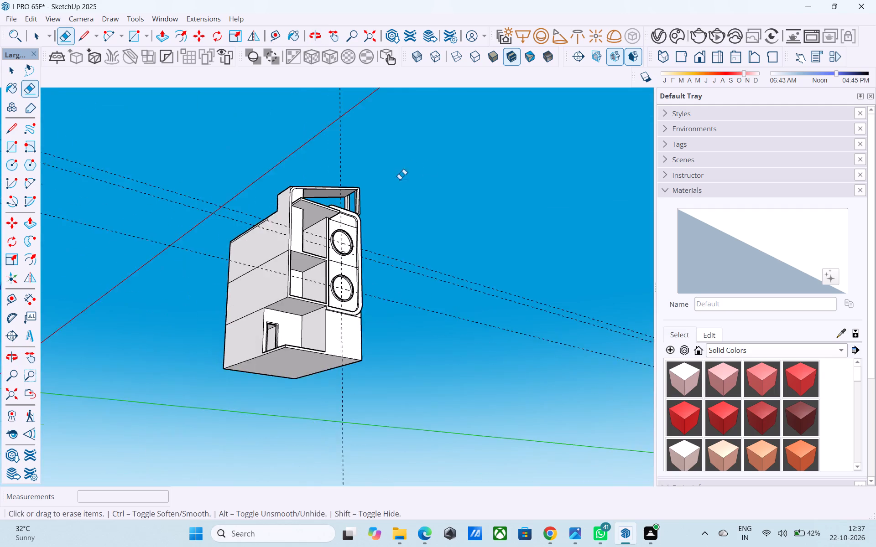
pyautogui.moveTo(392, 185); pyautogui.dragTo(280, 384, button='middle')
pyautogui.scroll(5, 309, 206)
pyautogui.scroll(1, 354, 237)
pyautogui.moveTo(352, 237); pyautogui.dragTo(289, 195, button='middle')
pyautogui.moveTo(323, 265); pyautogui.dragTo(310, 203, button='middle')
pyautogui.scroll(-3, 310, 203)
pyautogui.moveTo(315, 371); pyautogui.dragTo(320, 340, button='middle')
# Erase the horizontal seam line on the lower wall's front beside and under the rounded frame's bottom corner.
pyautogui.scroll(4, 315, 371)
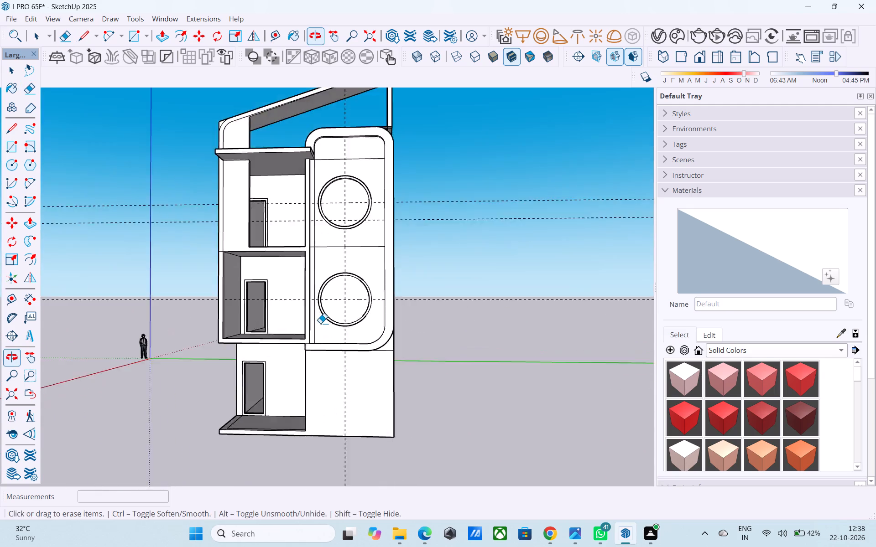
pyautogui.scroll(7, 320, 323)
pyautogui.moveTo(298, 348); pyautogui.dragTo(309, 293, button='middle')
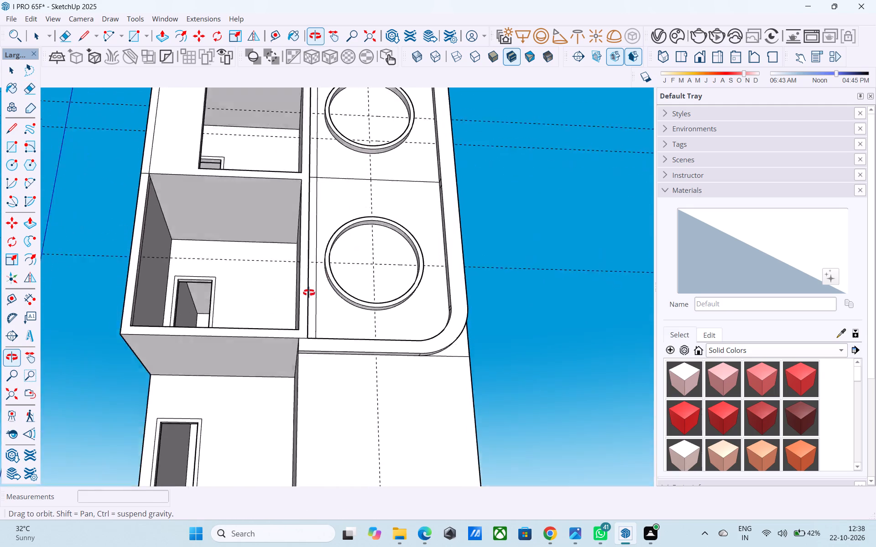
pyautogui.moveTo(309, 293); pyautogui.dragTo(156, 320, button='middle')
pyautogui.moveTo(304, 274); pyautogui.dragTo(225, 306, button='middle')
pyautogui.scroll(5, 344, 346)
pyautogui.scroll(-6, 334, 302)
pyautogui.moveTo(343, 304); pyautogui.dragTo(490, 194, button='middle')
pyautogui.scroll(1, 489, 189)
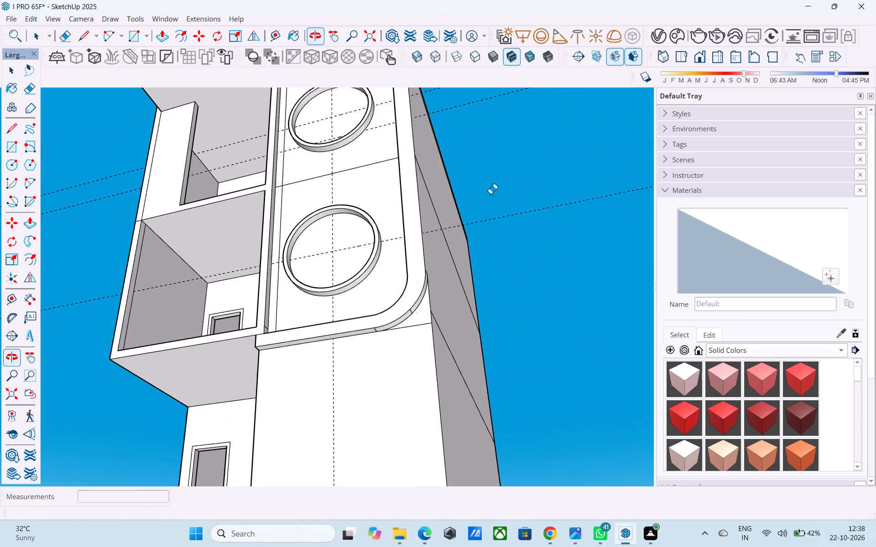
pyautogui.moveTo(490, 194); pyautogui.dragTo(490, 188, button='middle')
pyautogui.scroll(3, 398, 356)
pyautogui.click(426, 320)
pyautogui.moveTo(424, 311); pyautogui.dragTo(426, 320)
pyautogui.scroll(-5, 434, 285)
pyautogui.moveTo(431, 289); pyautogui.dragTo(396, 334, button='middle')
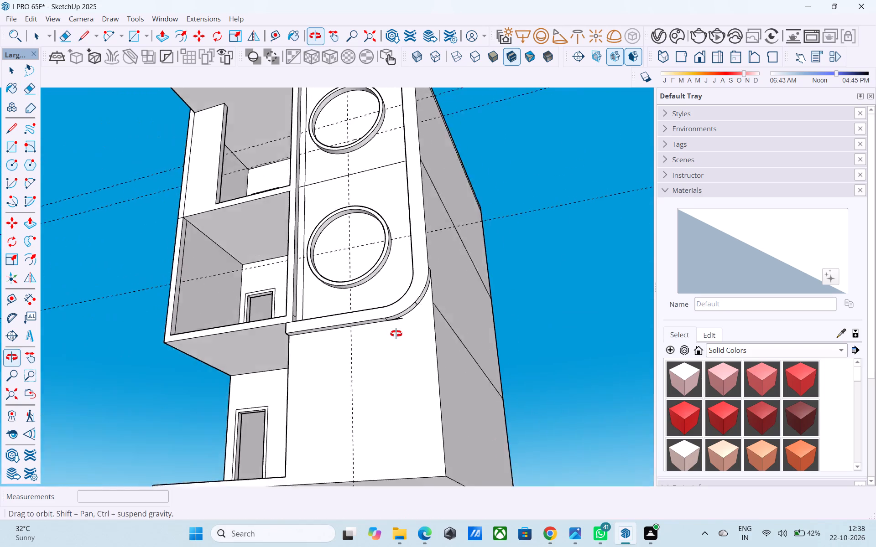
pyautogui.moveTo(396, 334); pyautogui.dragTo(409, 294, button='middle')
pyautogui.scroll(14, 396, 334)
pyautogui.click(390, 285)
pyautogui.scroll(-10, 389, 285)
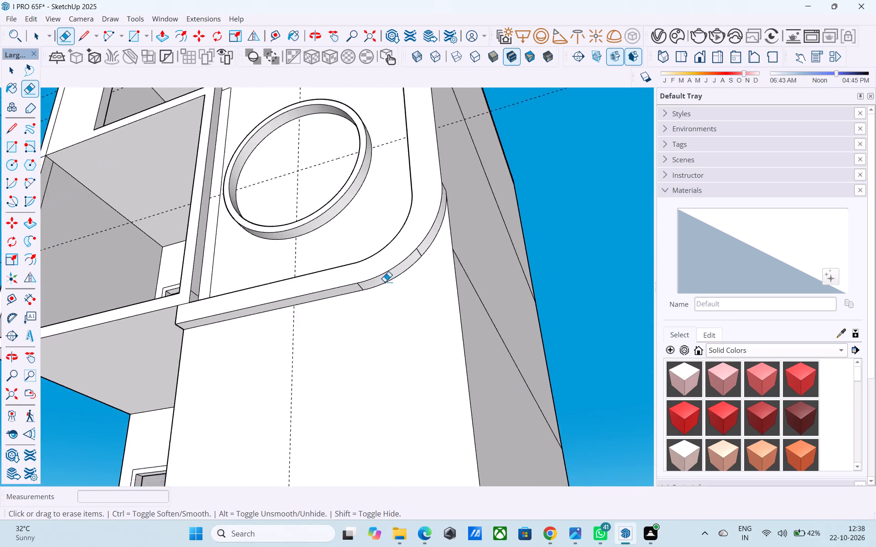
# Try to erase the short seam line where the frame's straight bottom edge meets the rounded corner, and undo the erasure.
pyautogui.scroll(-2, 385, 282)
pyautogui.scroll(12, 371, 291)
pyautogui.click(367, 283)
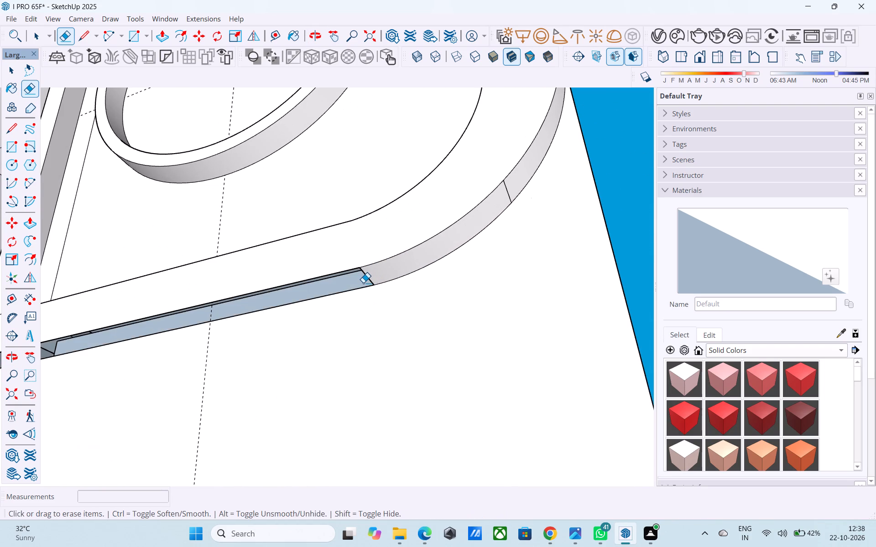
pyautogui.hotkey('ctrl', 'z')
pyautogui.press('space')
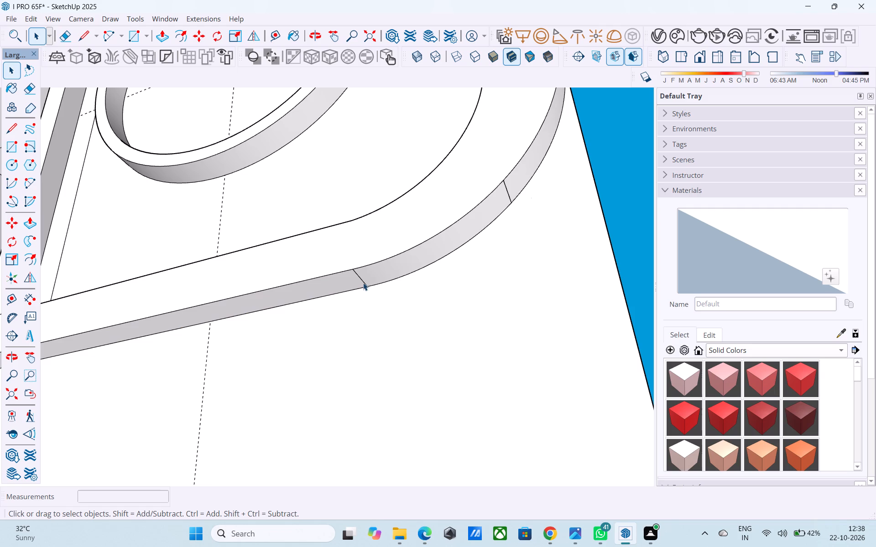
# Examine the circular-window frame's rounded bottom corner from below, the front, the side and above.
pyautogui.scroll(-12, 420, 218)
pyautogui.moveTo(371, 257); pyautogui.dragTo(302, 378, button='middle')
pyautogui.moveTo(381, 313); pyautogui.dragTo(451, 344, button='middle')
pyautogui.scroll(-1, 411, 369)
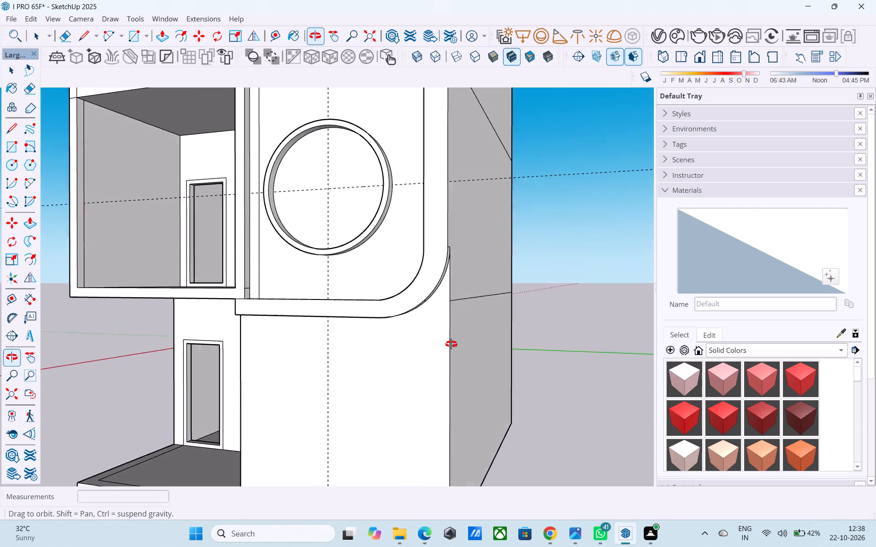
pyautogui.moveTo(451, 344); pyautogui.dragTo(418, 402, button='middle')
pyautogui.scroll(6, 432, 316)
pyautogui.moveTo(443, 264); pyautogui.dragTo(291, 285, button='middle')
pyautogui.scroll(-2, 355, 264)
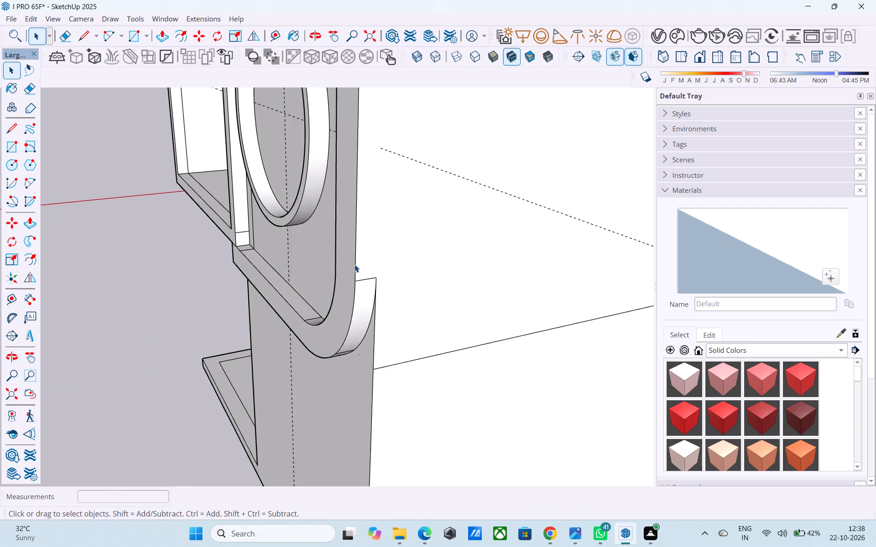
pyautogui.scroll(-3, 355, 264)
pyautogui.moveTo(355, 264); pyautogui.dragTo(600, 265, button='middle')
pyautogui.moveTo(341, 281); pyautogui.dragTo(428, 355, button='middle')
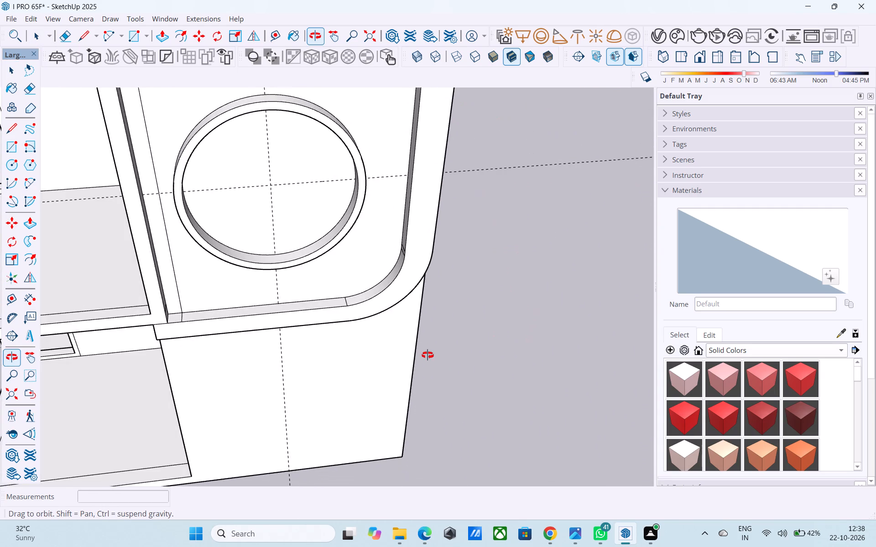
pyautogui.moveTo(428, 355); pyautogui.dragTo(423, 354, button='middle')
pyautogui.scroll(5, 210, 317)
pyautogui.scroll(-5, 245, 319)
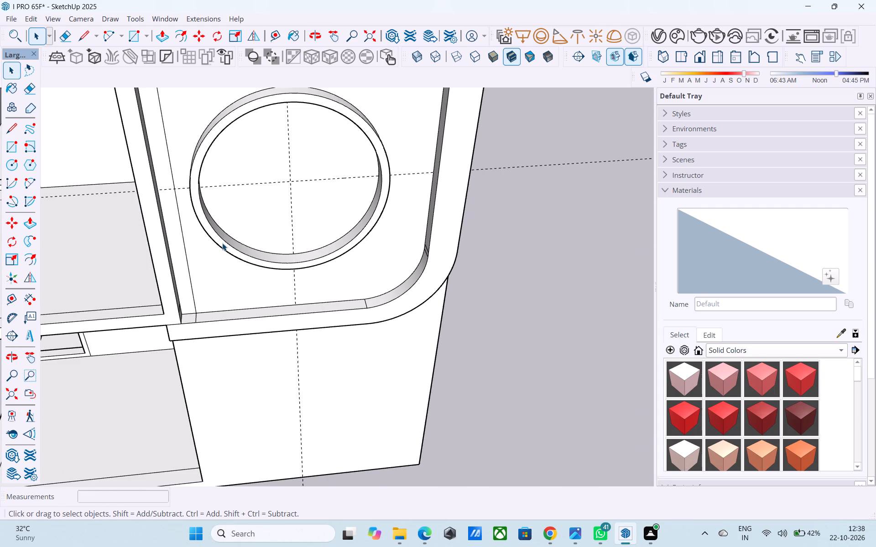
# Erase the short cross line on the inner edge of the window frame's bottom strip, near its square corner.
pyautogui.click(61, 35)
pyautogui.scroll(-5, 256, 163)
pyautogui.moveTo(251, 200); pyautogui.dragTo(243, 240, button='middle')
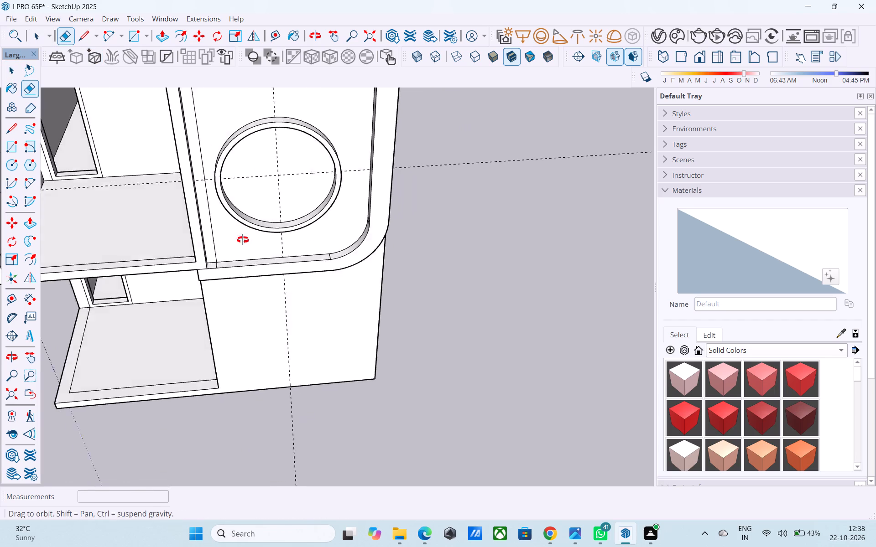
pyautogui.moveTo(243, 240); pyautogui.dragTo(255, 335, button='middle')
pyautogui.scroll(5, 251, 334)
pyautogui.scroll(4, 206, 222)
pyautogui.click(170, 186)
pyautogui.scroll(-5, 252, 315)
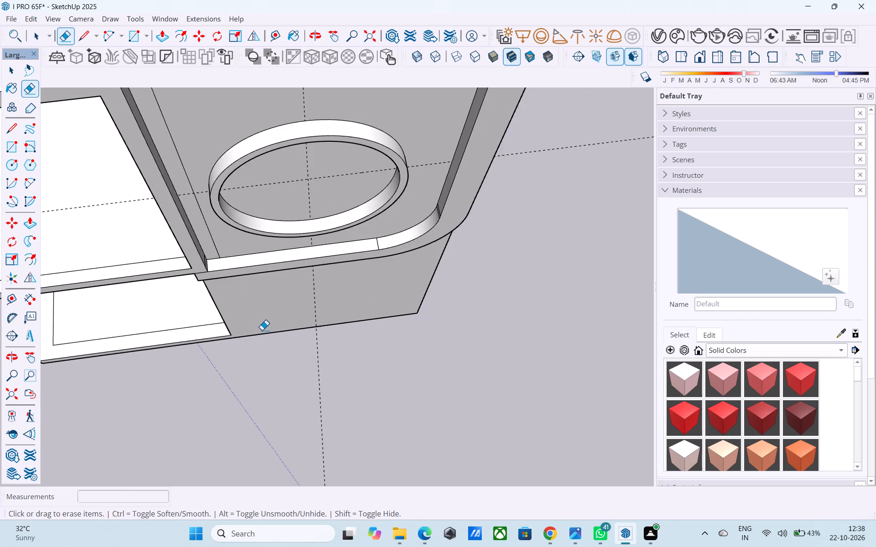
# Save the model.
pyautogui.scroll(-11, 262, 330)
pyautogui.moveTo(286, 391); pyautogui.dragTo(267, 193, button='middle')
pyautogui.scroll(-3, 266, 196)
pyautogui.moveTo(253, 255); pyautogui.dragTo(266, 210, button='middle')
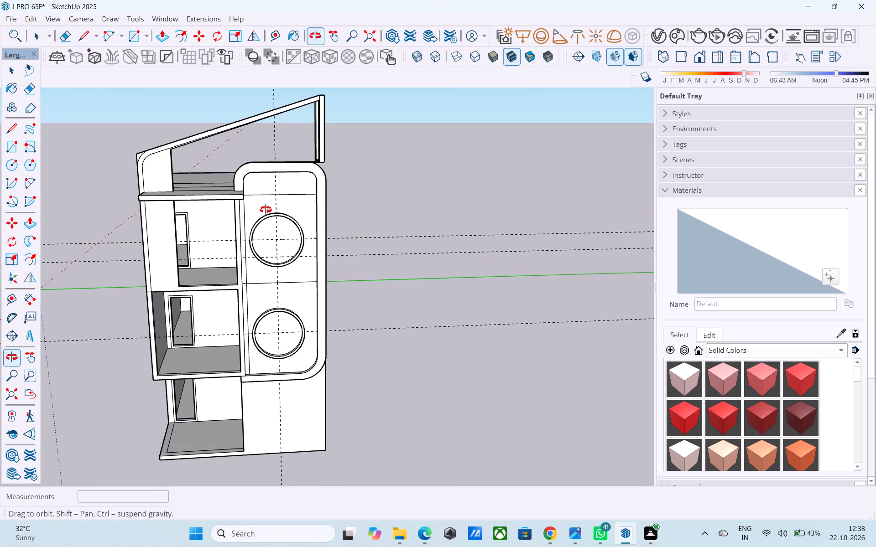
pyautogui.moveTo(266, 210); pyautogui.dragTo(333, 197, button='middle')
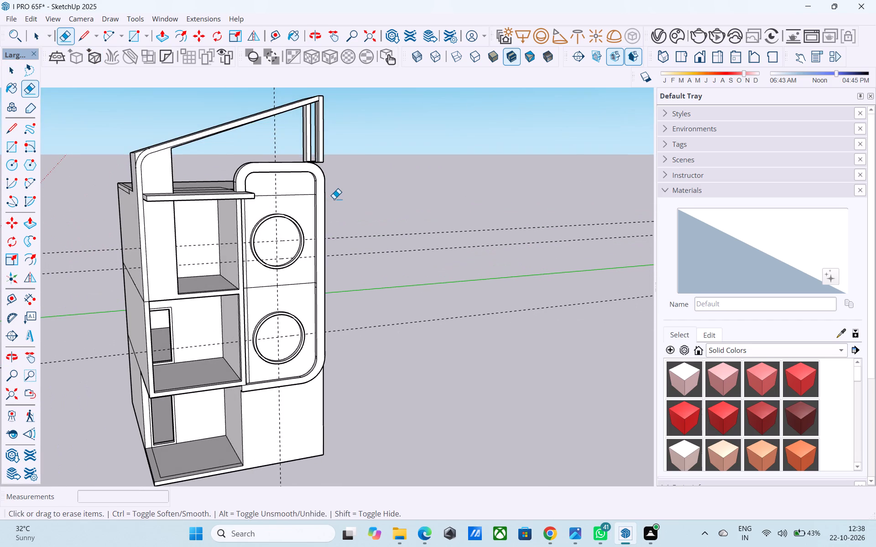
pyautogui.hotkey('ctrl', 's')
pyautogui.press('space')
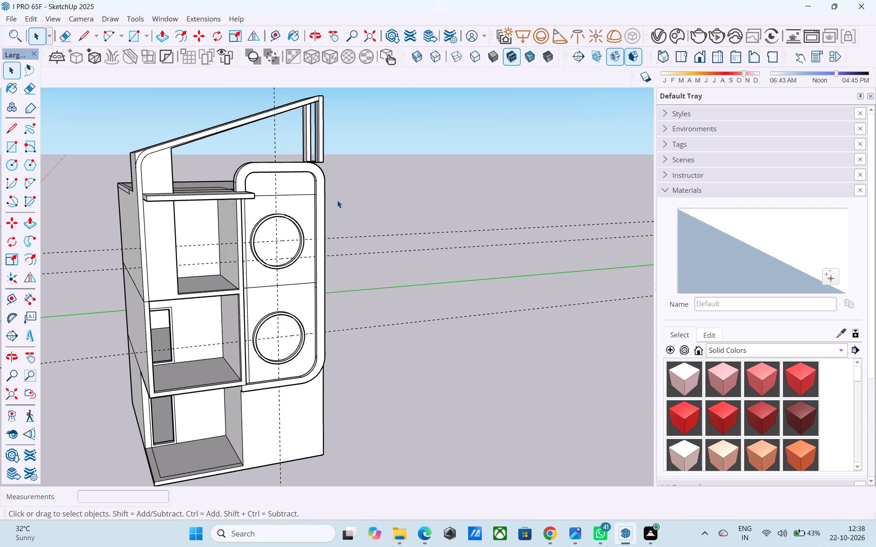
# Examine the building's side wall, front and roof from several sides.
pyautogui.scroll(-4, 339, 199)
pyautogui.moveTo(342, 243); pyautogui.dragTo(217, 380, button='middle')
pyautogui.scroll(-1, 284, 296)
pyautogui.moveTo(241, 257); pyautogui.dragTo(700, 133, button='middle')
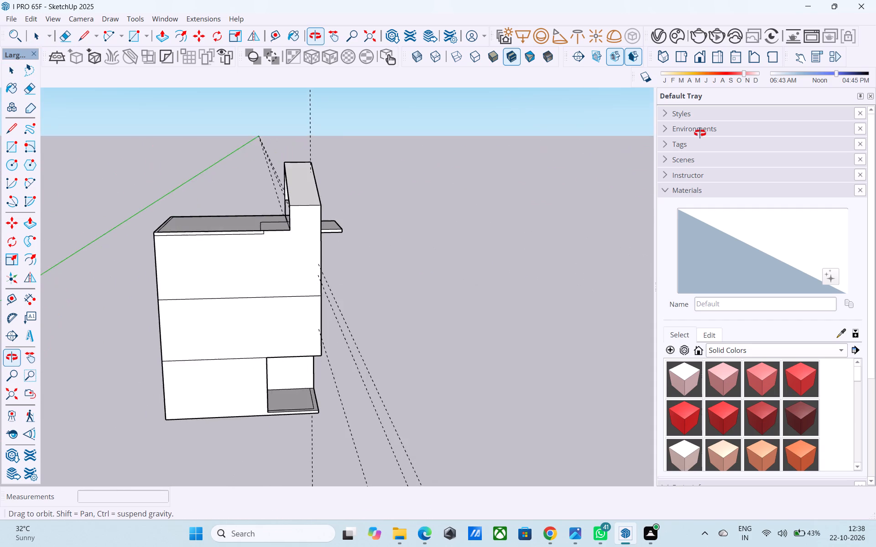
pyautogui.moveTo(700, 133); pyautogui.dragTo(245, 129, button='middle')
pyautogui.scroll(4, 245, 129)
pyautogui.scroll(1, 293, 209)
pyautogui.moveTo(291, 207); pyautogui.dragTo(280, 173, button='middle')
pyautogui.moveTo(276, 230); pyautogui.dragTo(250, 170, button='middle')
# Draw a 4' 6" line across the sloping roof frame's underside from the short leg's top corner, and a vertical line about 4' 5 1/2" down to the roof.
pyautogui.scroll(4, 324, 227)
pyautogui.moveTo(398, 191); pyautogui.dragTo(224, 297, button='middle')
pyautogui.scroll(1, 226, 296)
pyautogui.moveTo(224, 297); pyautogui.dragTo(164, 250, button='middle')
pyautogui.moveTo(285, 245); pyautogui.dragTo(80, 293, button='middle')
pyautogui.scroll(1, 207, 261)
pyautogui.moveTo(473, 203); pyautogui.dragTo(276, 207, button='middle')
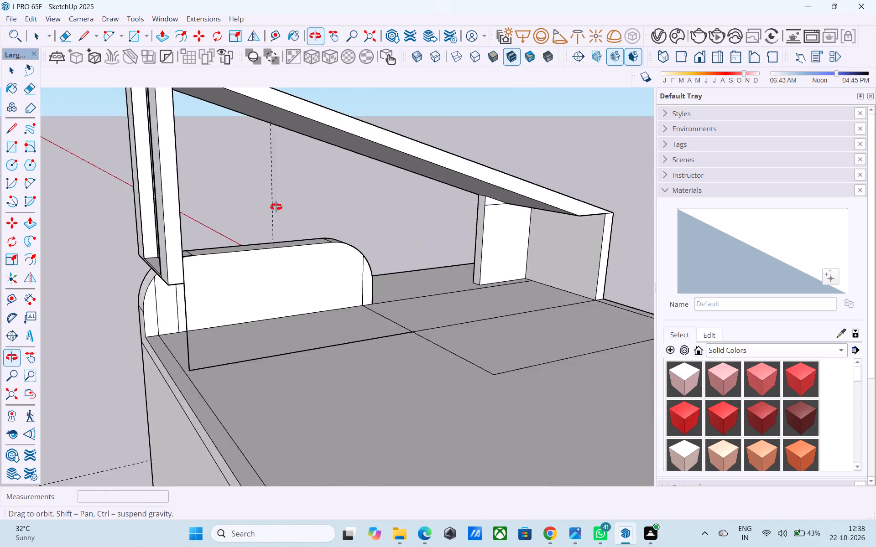
pyautogui.moveTo(276, 207); pyautogui.dragTo(234, 219, button='middle')
pyautogui.scroll(-4, 252, 217)
pyautogui.moveTo(373, 273); pyautogui.dragTo(346, 212, button='middle')
pyautogui.scroll(8, 421, 227)
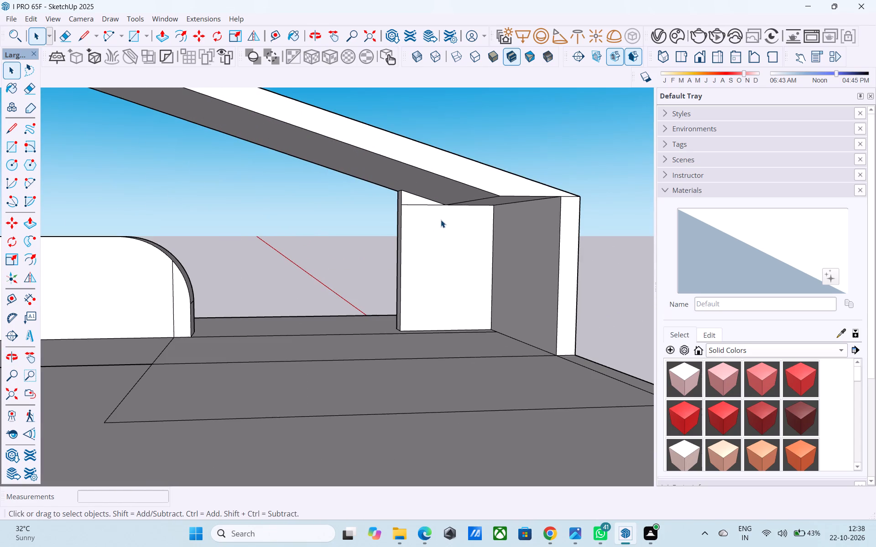
pyautogui.press('l')
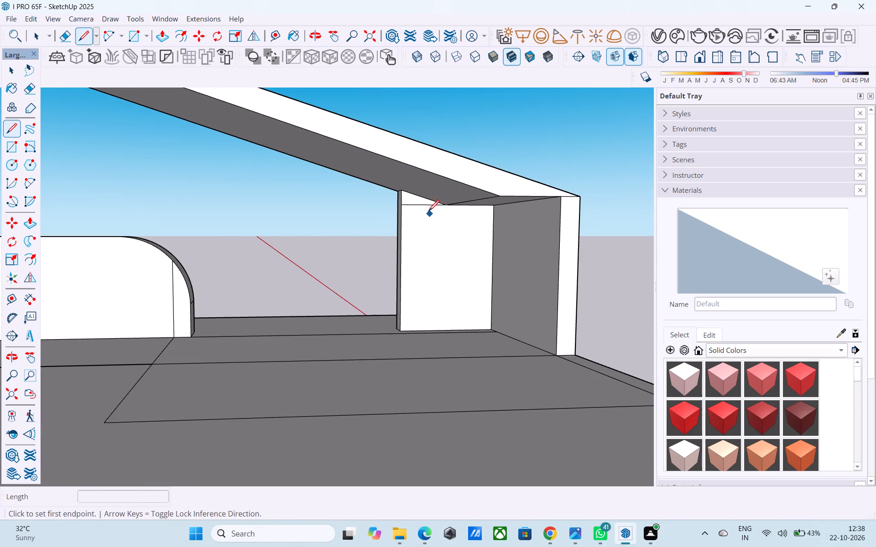
pyautogui.click(406, 191)
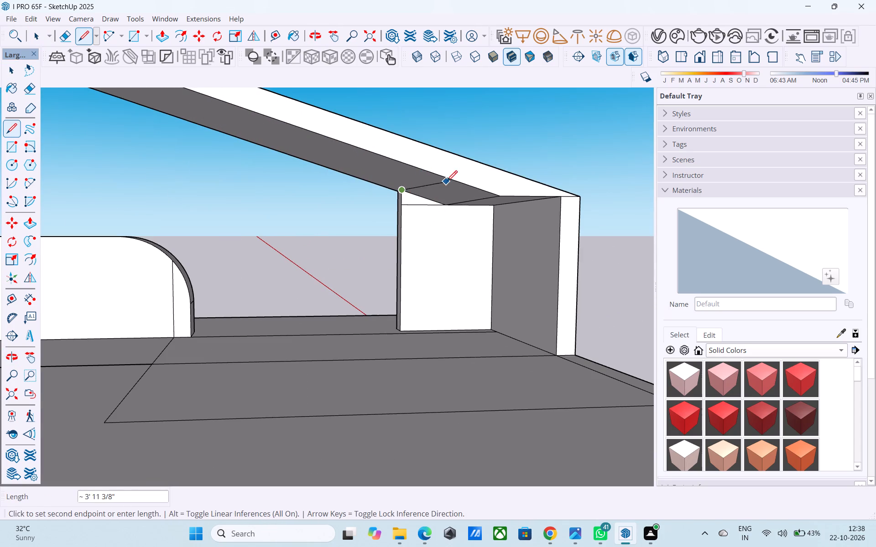
pyautogui.click(444, 179)
pyautogui.click(441, 176)
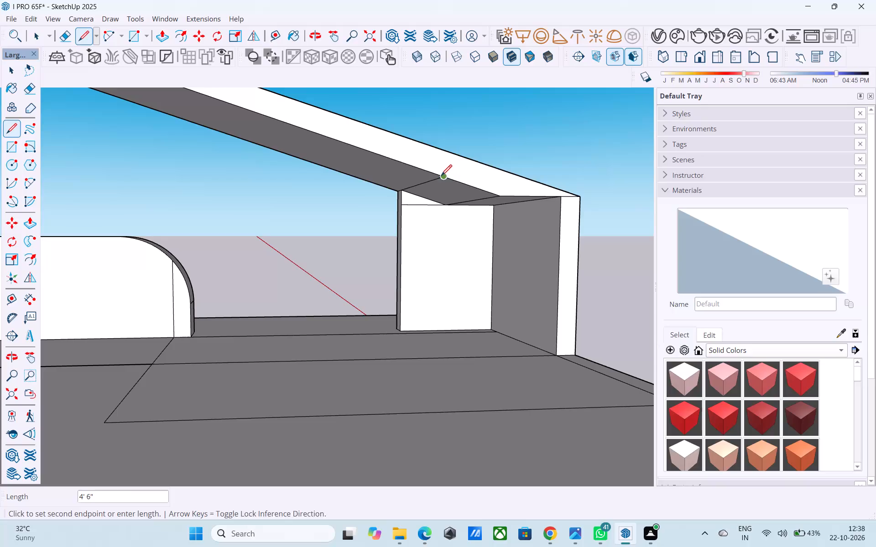
pyautogui.click(442, 363)
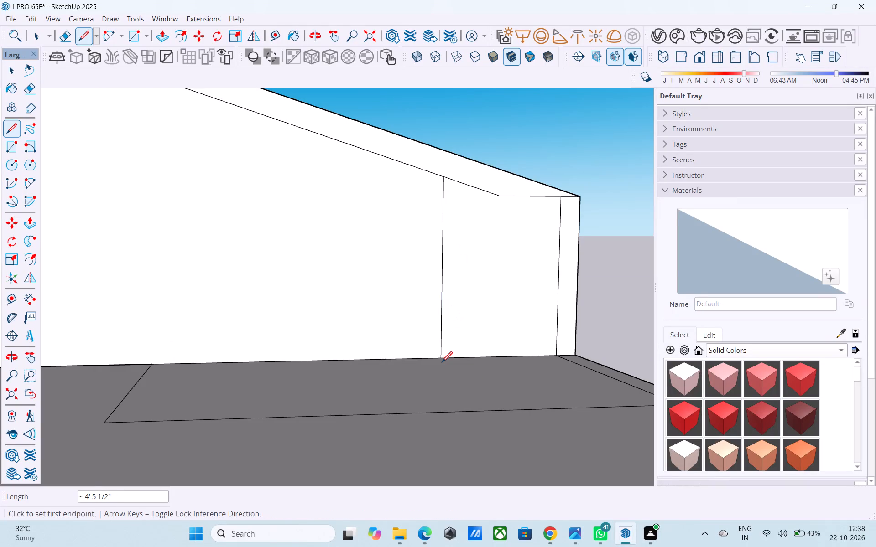
# Delete the large face closing the sloping roof frame's opening beside the new vertical line.
pyautogui.press('space')
pyautogui.click(417, 340)
pyautogui.press('Delete')
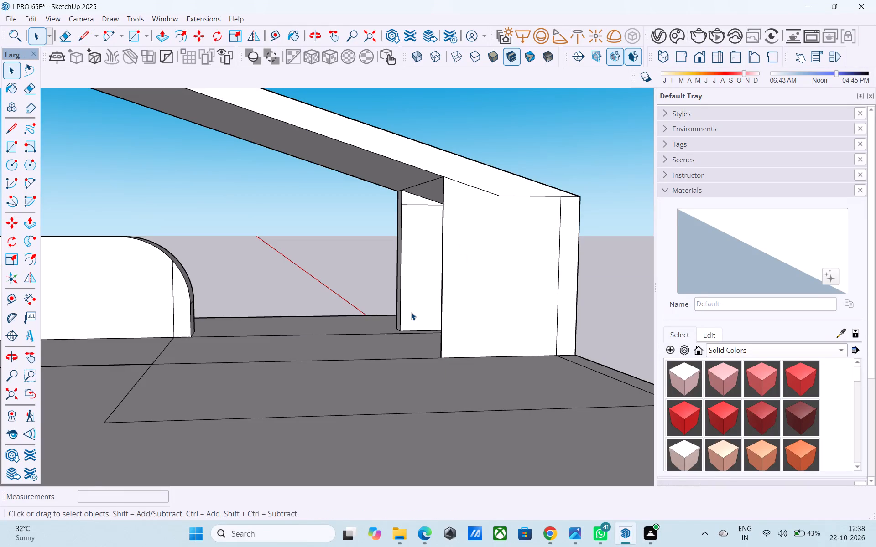
# Push/Pull the inside of the new face behind the roof frame's short leg 4' through the hollow toward the front plate.
pyautogui.scroll(-3, 408, 301)
pyautogui.moveTo(416, 305); pyautogui.dragTo(585, 319, button='middle')
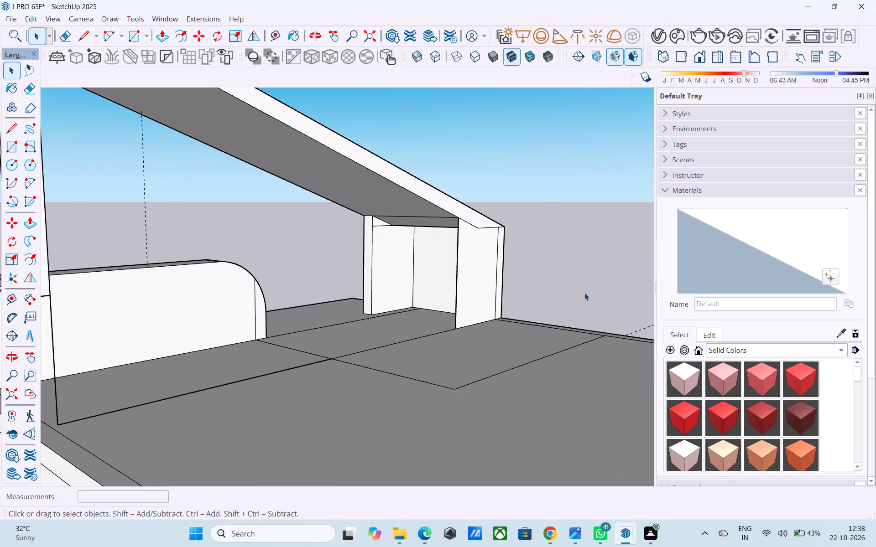
pyautogui.moveTo(587, 288); pyautogui.dragTo(680, 294, button='middle')
pyautogui.moveTo(407, 292); pyautogui.dragTo(438, 289, button='middle')
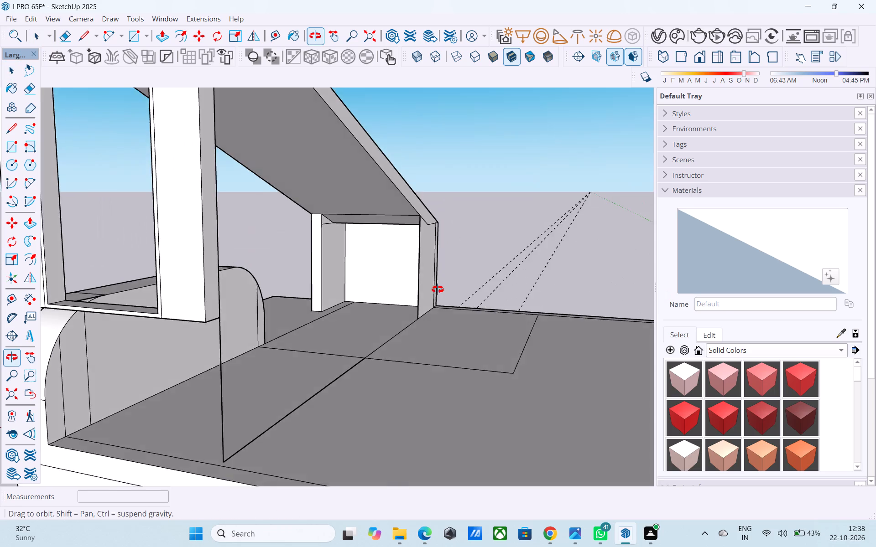
pyautogui.moveTo(438, 289); pyautogui.dragTo(616, 308, button='middle')
pyautogui.scroll(2, 296, 252)
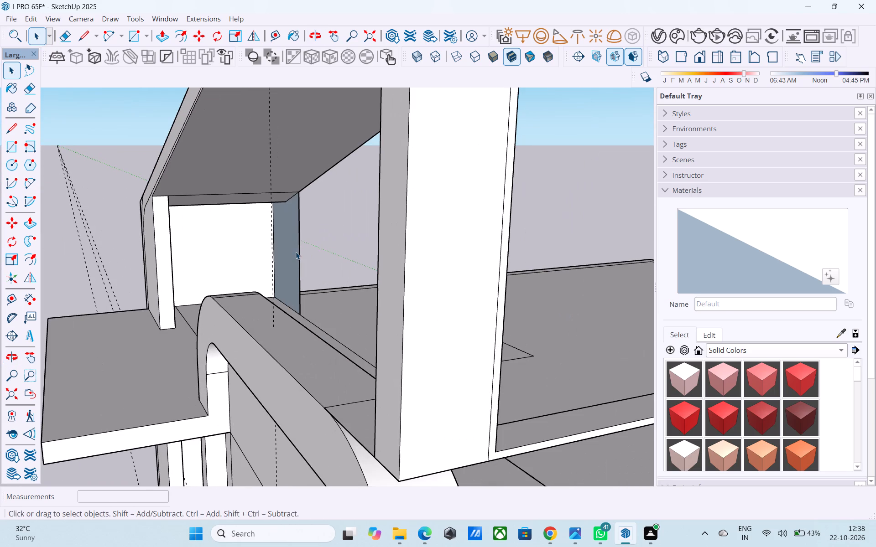
pyautogui.click(290, 247)
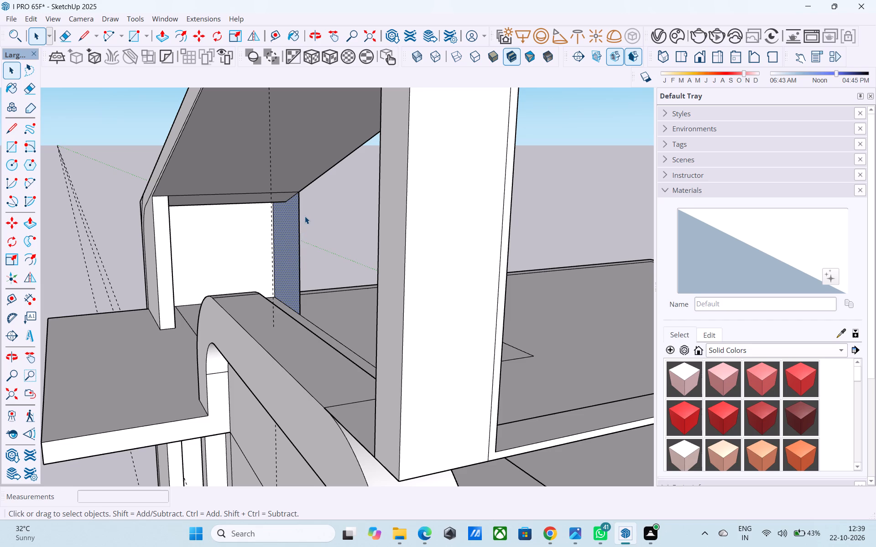
pyautogui.scroll(-2, 305, 216)
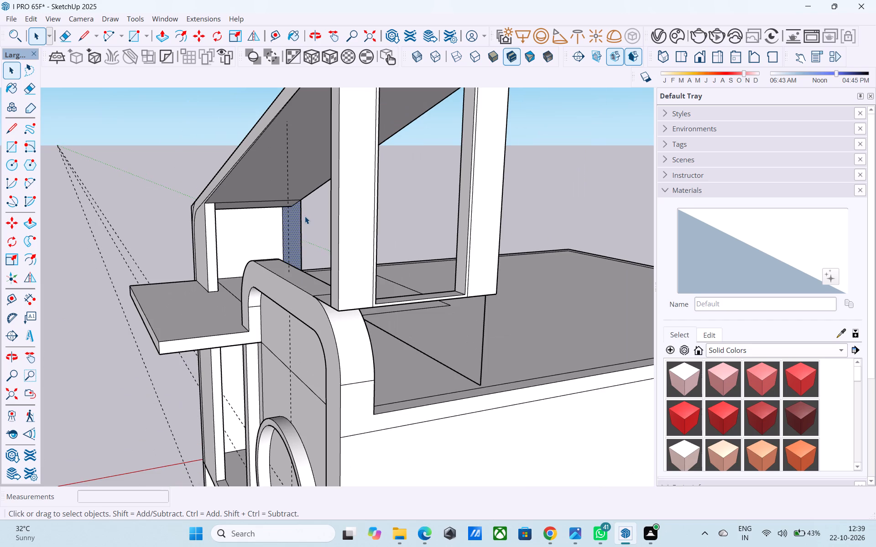
pyautogui.scroll(-9, 305, 216)
pyautogui.moveTo(302, 221); pyautogui.dragTo(196, 249, button='middle')
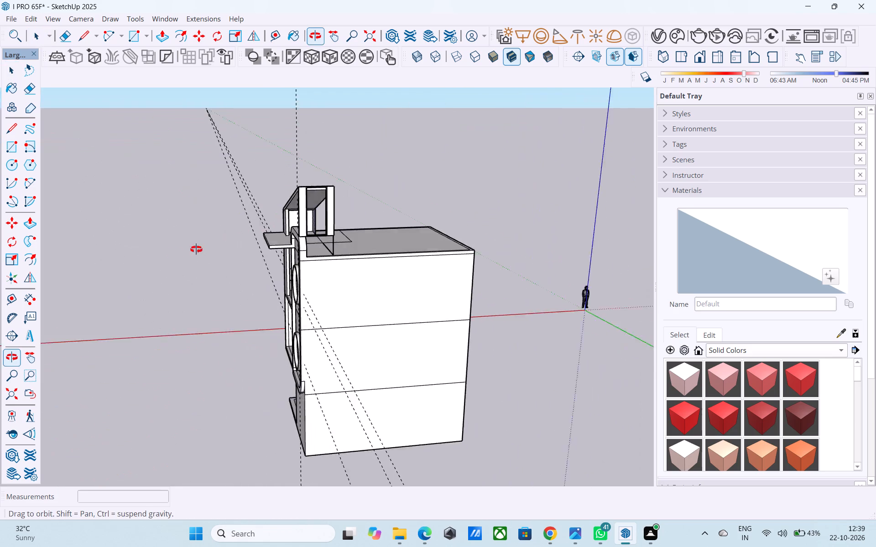
pyautogui.moveTo(196, 249); pyautogui.dragTo(173, 254, button='middle')
pyautogui.scroll(3, 348, 200)
pyautogui.moveTo(288, 217); pyautogui.dragTo(378, 194, button='middle')
pyautogui.scroll(17, 371, 203)
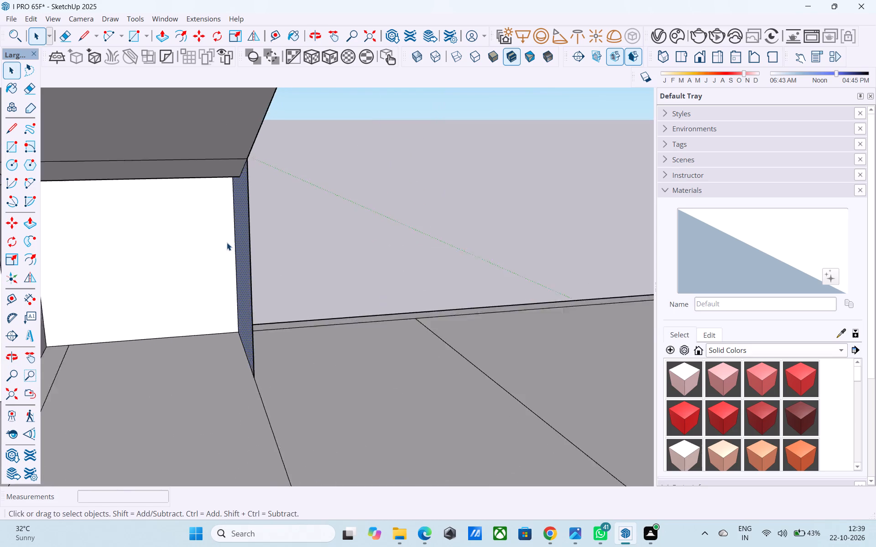
pyautogui.scroll(4, 227, 243)
pyautogui.moveTo(242, 228); pyautogui.dragTo(396, 196, button='middle')
pyautogui.scroll(1, 396, 196)
pyautogui.scroll(-10, 396, 196)
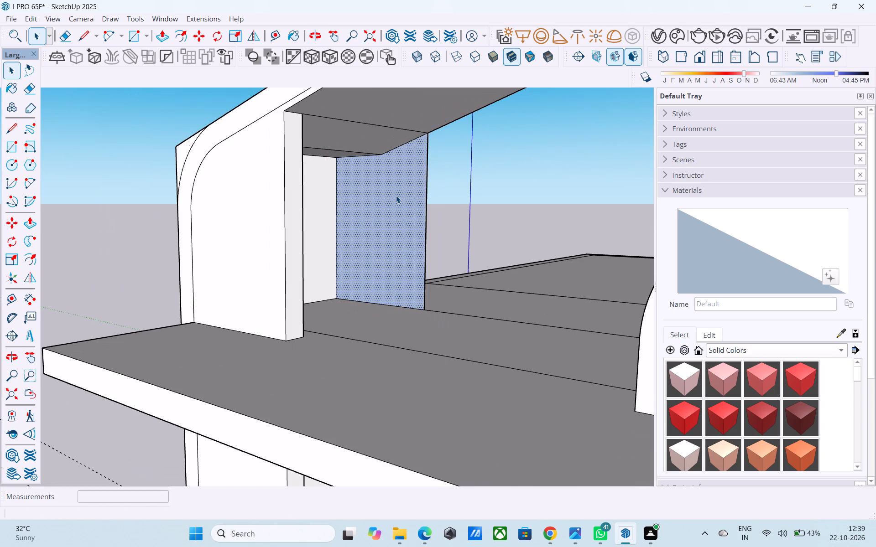
pyautogui.press('p')
pyautogui.click(396, 196)
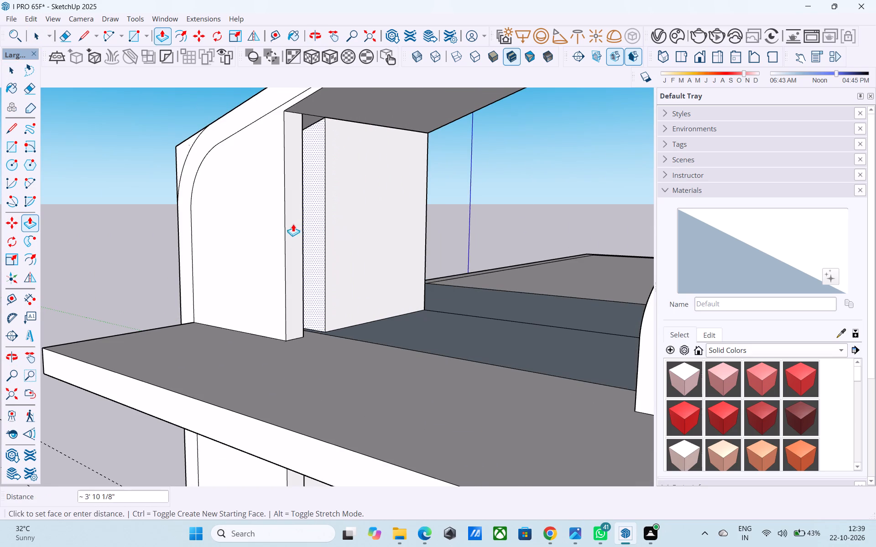
pyautogui.moveTo(273, 216); pyautogui.dragTo(9, 282, button='middle')
pyautogui.moveTo(214, 258); pyautogui.dragTo(142, 238, button='middle')
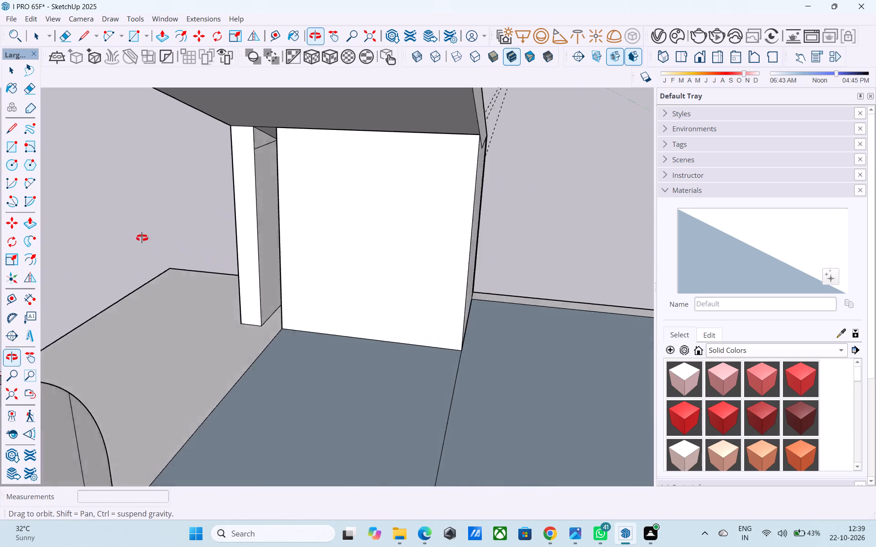
pyautogui.moveTo(142, 238); pyautogui.dragTo(318, 230, button='middle')
pyautogui.click(232, 218)
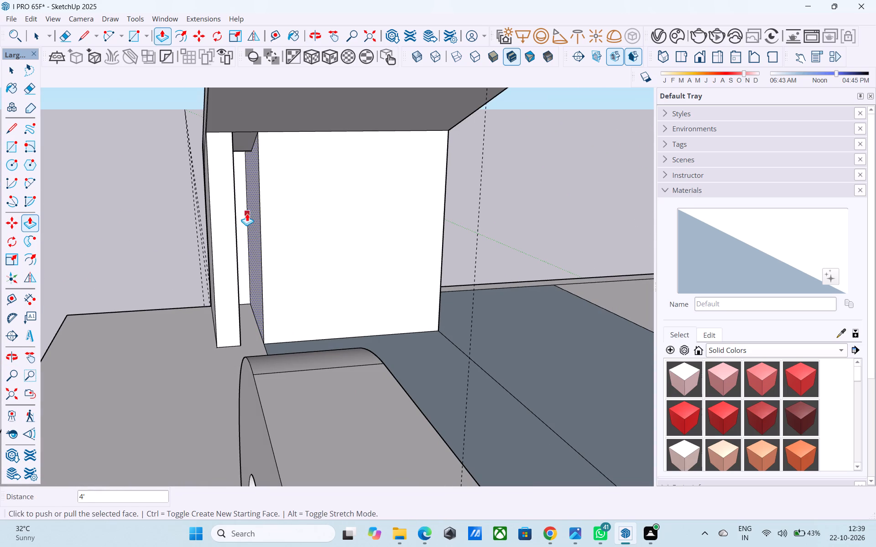
# Pull the same inner face another 6" to meet the leg's front plate.
pyautogui.click(248, 213)
pyautogui.click(226, 207)
# Examine the sloping roof frame's short leg and the building front from several sides.
pyautogui.moveTo(256, 211); pyautogui.dragTo(97, 224, button='middle')
pyautogui.scroll(-4, 277, 221)
pyautogui.moveTo(300, 230); pyautogui.dragTo(134, 224, button='middle')
pyautogui.scroll(-5, 430, 202)
pyautogui.moveTo(418, 206); pyautogui.dragTo(603, 179, button='middle')
pyautogui.moveTo(361, 220); pyautogui.dragTo(635, 172, button='middle')
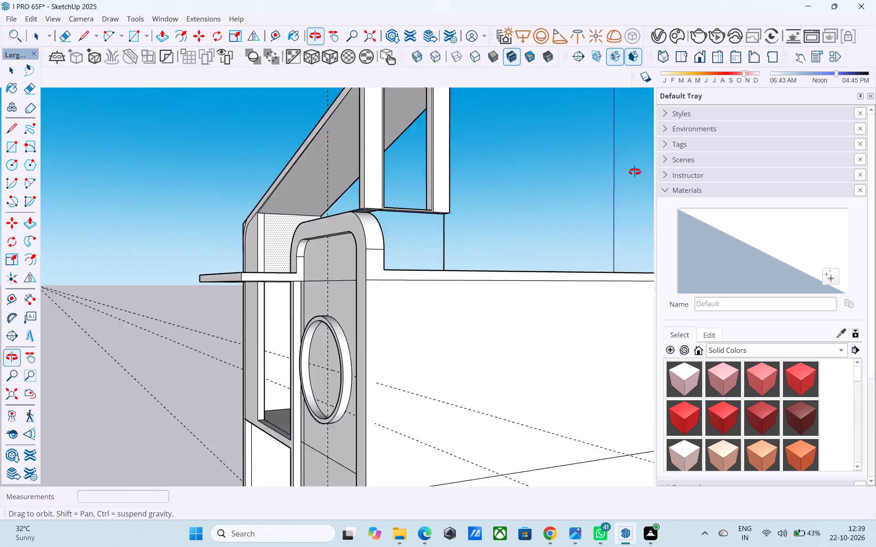
pyautogui.moveTo(635, 172); pyautogui.dragTo(674, 182, button='middle')
pyautogui.moveTo(288, 201); pyautogui.dragTo(454, 252, button='middle')
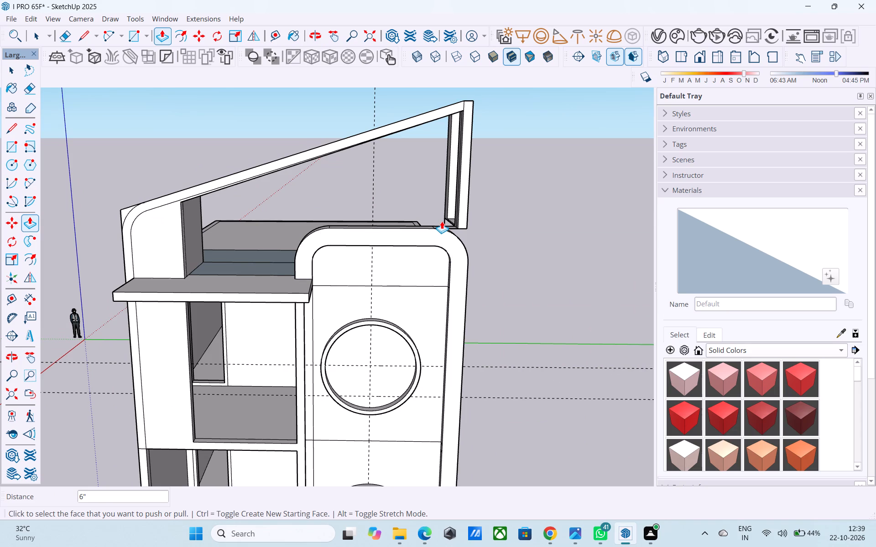
# Push the corner piece outside the roof frame's outer arc back 5' to round the sloping frame's corner.
pyautogui.moveTo(442, 212); pyautogui.dragTo(443, 217, button='middle')
pyautogui.keyDown('shift'); pyautogui.moveTo(279, 213); pyautogui.dragTo(457, 205, button='middle'); pyautogui.keyUp('shift')
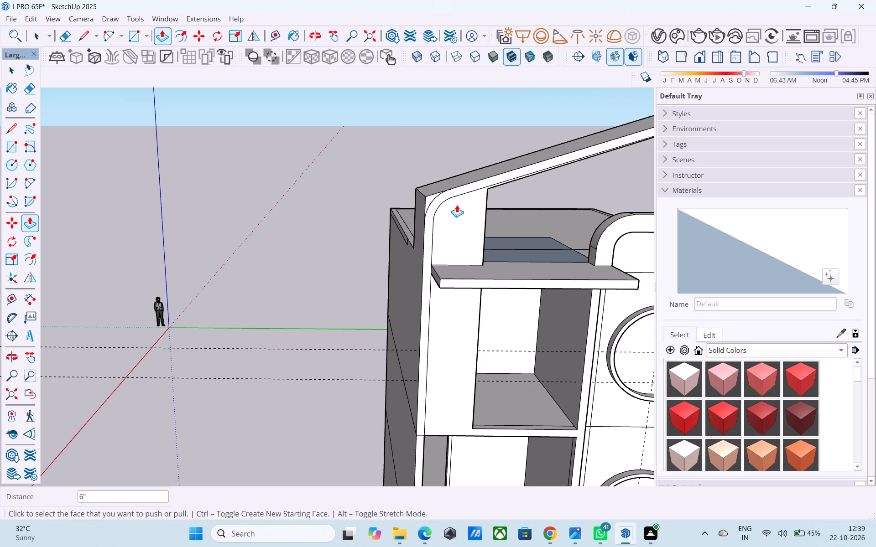
pyautogui.scroll(5, 428, 160)
pyautogui.scroll(-3, 431, 242)
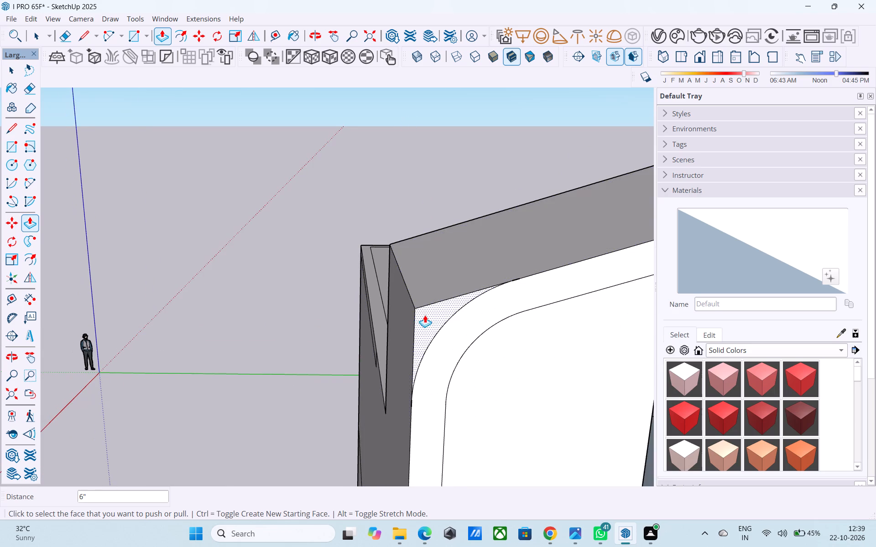
pyautogui.click(425, 315)
pyautogui.click(397, 233)
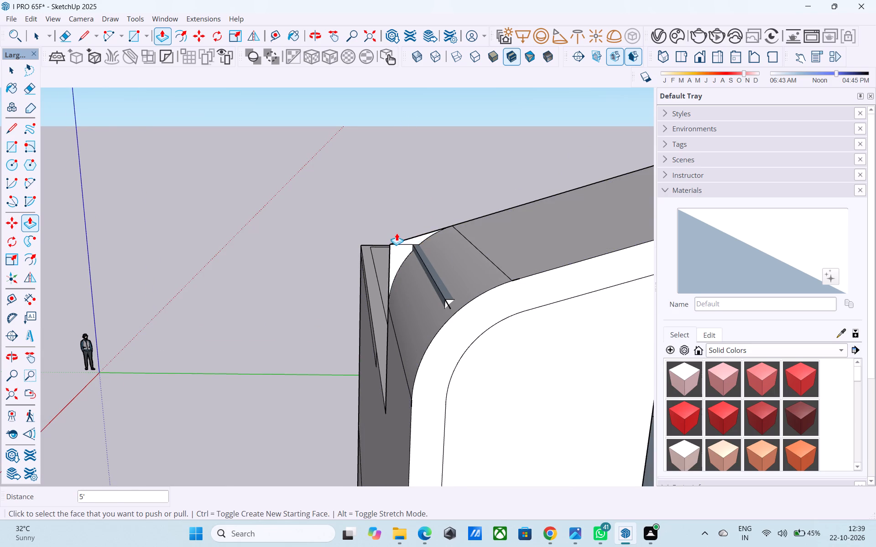
# Erase the leftover corner edges outside the sloping roof frame's rounded outer corner.
pyautogui.scroll(-3, 396, 233)
pyautogui.scroll(7, 396, 236)
pyautogui.scroll(-3, 396, 236)
pyautogui.moveTo(396, 236); pyautogui.dragTo(427, 207, button='middle')
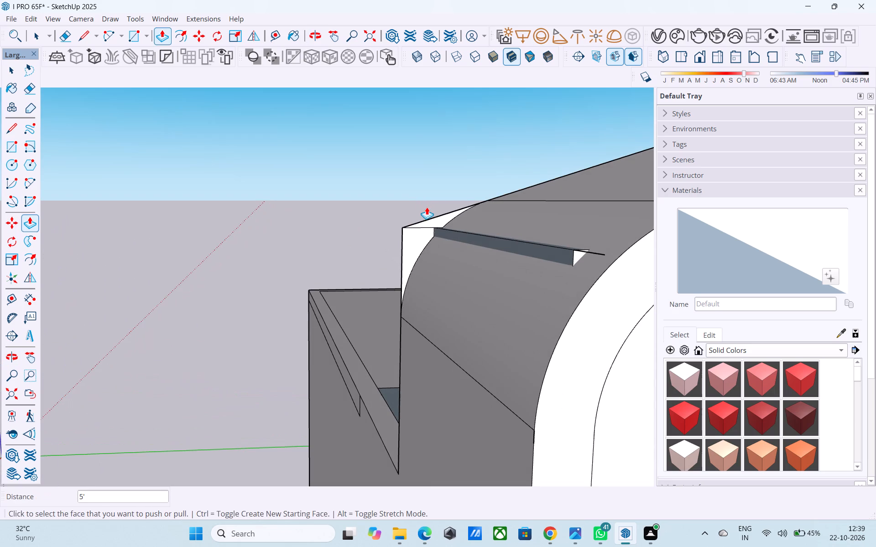
pyautogui.press('e')
pyautogui.click(422, 222)
pyautogui.moveTo(414, 242); pyautogui.dragTo(408, 219)
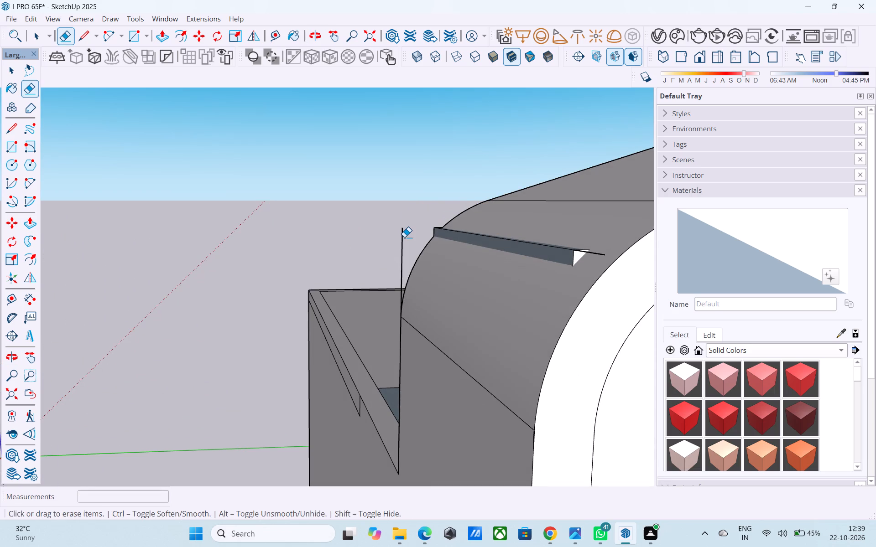
pyautogui.click(404, 237)
# Erase the edges of the thin strip cut into the curved surface of the roof frame's rounded corner.
pyautogui.scroll(-2, 398, 235)
pyautogui.moveTo(401, 235); pyautogui.dragTo(483, 256, button='middle')
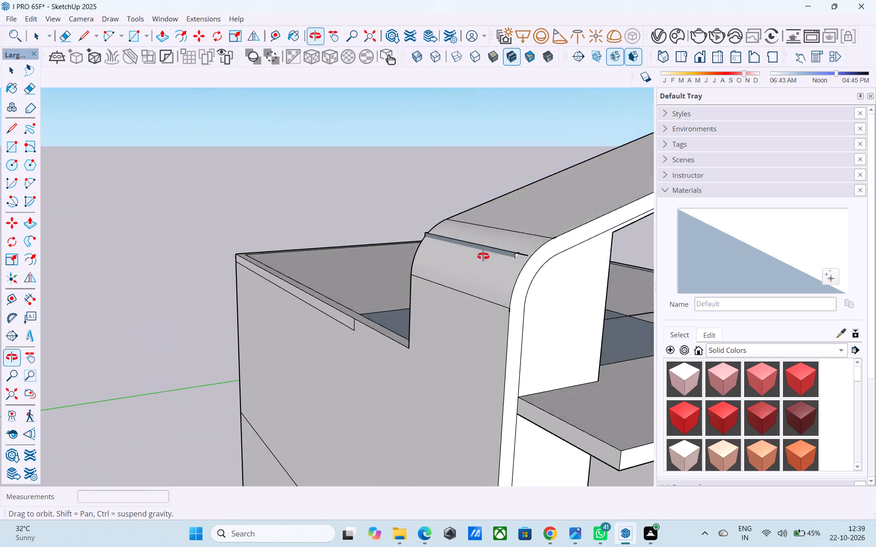
pyautogui.moveTo(483, 256); pyautogui.dragTo(308, 243, button='middle')
pyautogui.moveTo(404, 236); pyautogui.dragTo(535, 293, button='middle')
pyautogui.scroll(5, 405, 277)
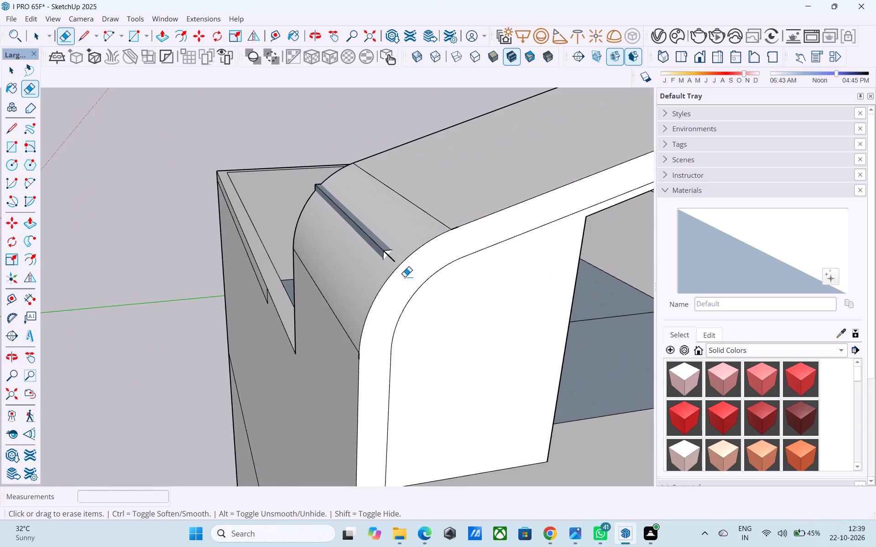
pyautogui.click(392, 261)
pyautogui.click(383, 251)
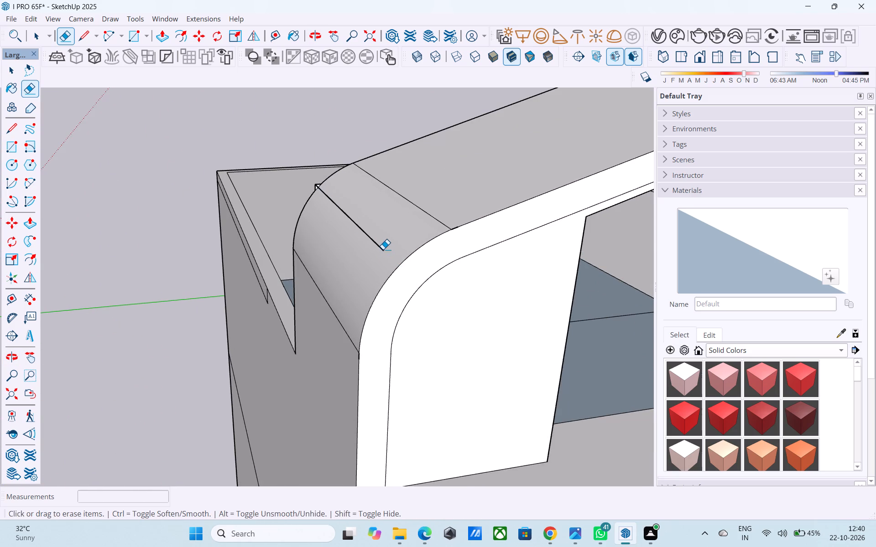
pyautogui.click(381, 248)
# Erase the small leftover face edges sticking out behind the roof frame's rounded corner.
pyautogui.scroll(1, 380, 247)
pyautogui.moveTo(380, 247); pyautogui.dragTo(424, 232, button='middle')
pyautogui.scroll(5, 273, 180)
pyautogui.scroll(-4, 289, 183)
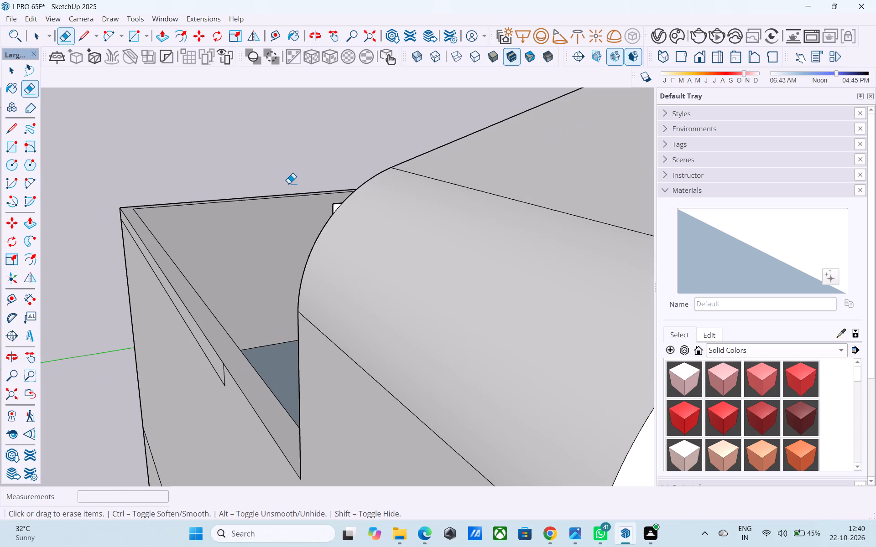
pyautogui.scroll(4, 332, 203)
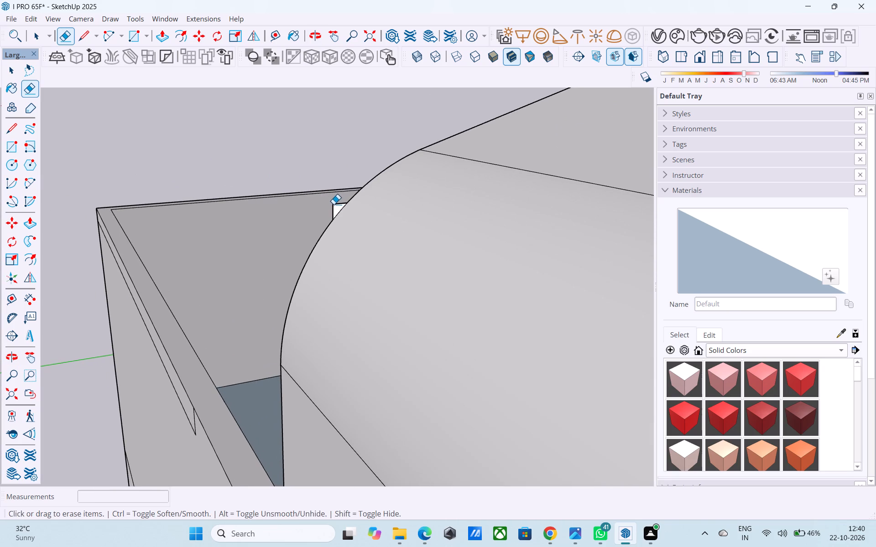
pyautogui.click(335, 206)
pyautogui.click(337, 204)
# Erase the offset seam lines on the inner side face of the roof frame's short leg and rounded corner.
pyautogui.moveTo(343, 206); pyautogui.dragTo(533, 208, button='middle')
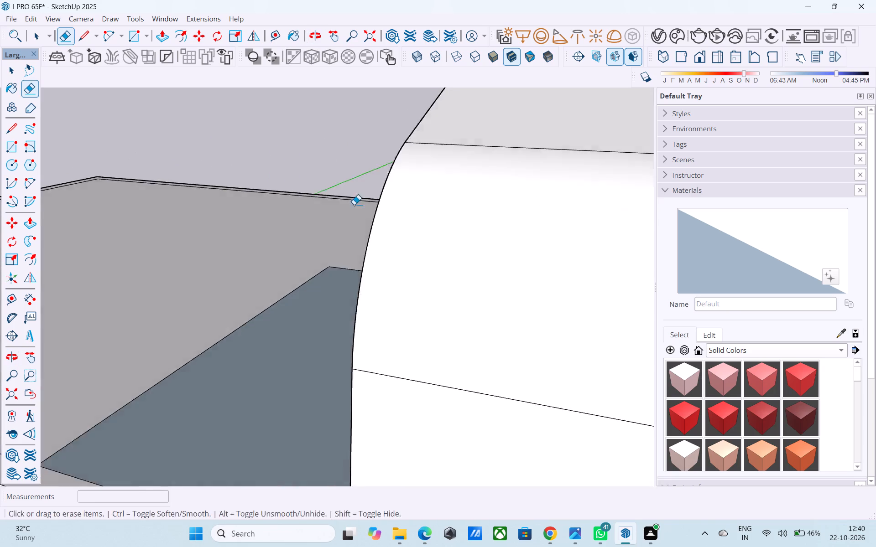
pyautogui.scroll(-4, 334, 214)
pyautogui.moveTo(328, 220); pyautogui.dragTo(138, 275, button='middle')
pyautogui.moveTo(321, 262); pyautogui.dragTo(632, 171, button='middle')
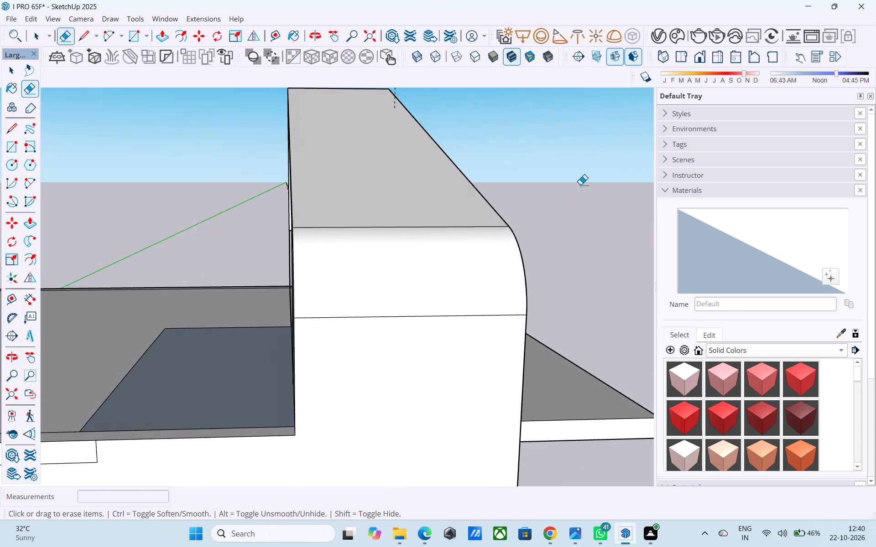
pyautogui.moveTo(260, 250); pyautogui.dragTo(527, 238, button='middle')
pyautogui.scroll(4, 492, 230)
pyautogui.click(482, 231)
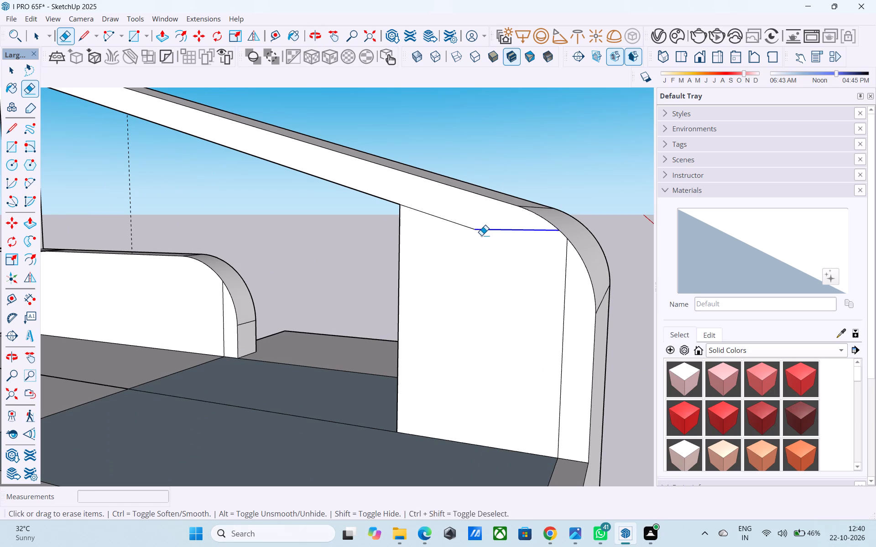
pyautogui.click(464, 227)
pyautogui.click(564, 314)
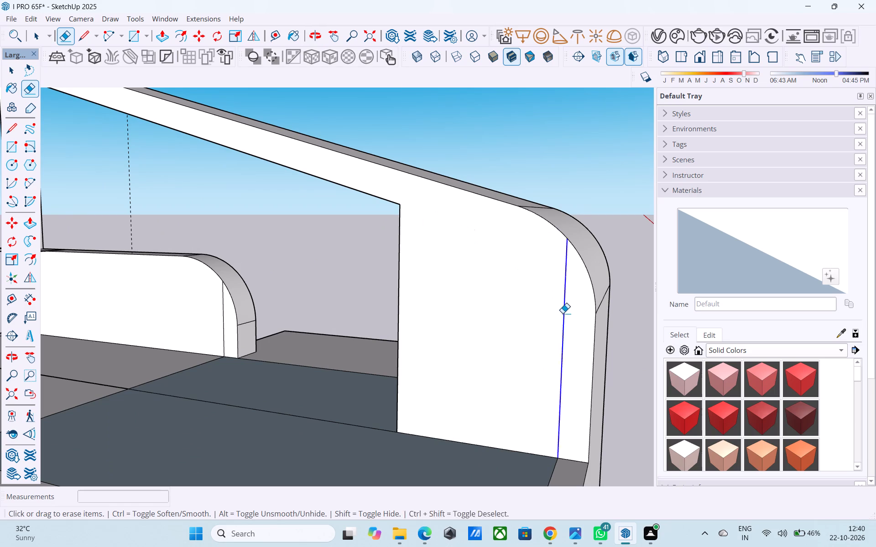
# Push/Pull the narrow front border face of the sloping roof frame outward 6".
pyautogui.moveTo(550, 301); pyautogui.dragTo(267, 305, button='middle')
pyautogui.scroll(-5, 301, 295)
pyautogui.moveTo(481, 275); pyautogui.dragTo(160, 269, button='middle')
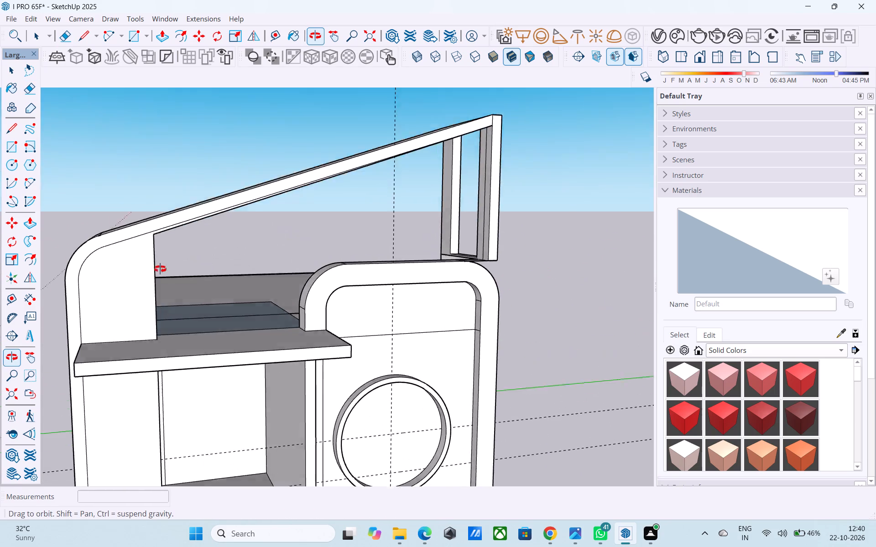
pyautogui.moveTo(160, 269); pyautogui.dragTo(190, 275, button='middle')
pyautogui.scroll(4, 190, 275)
pyautogui.scroll(-4, 190, 275)
pyautogui.keyDown('shift'); pyautogui.moveTo(193, 279); pyautogui.dragTo(64, 314, button='middle'); pyautogui.keyUp('shift')
pyautogui.scroll(3, 205, 312)
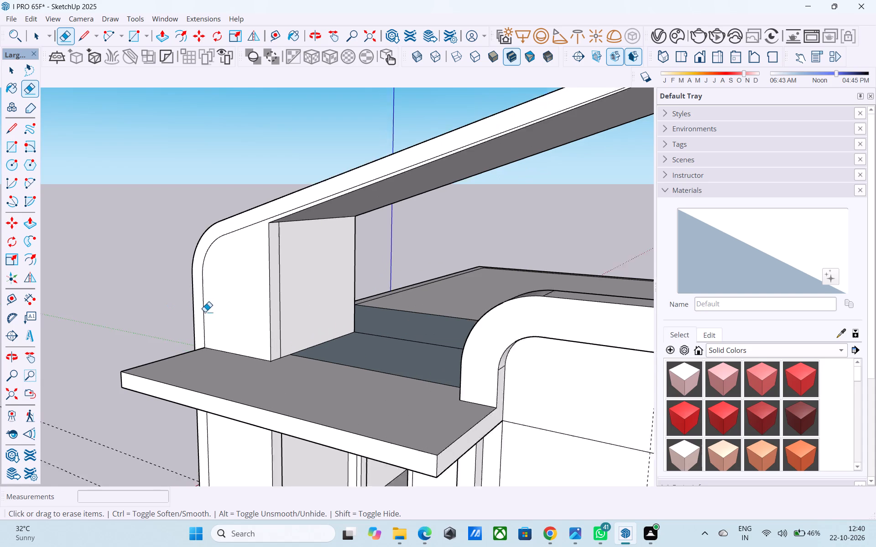
pyautogui.scroll(1, 205, 312)
pyautogui.press('space')
pyautogui.click(197, 283)
pyautogui.scroll(-4, 197, 283)
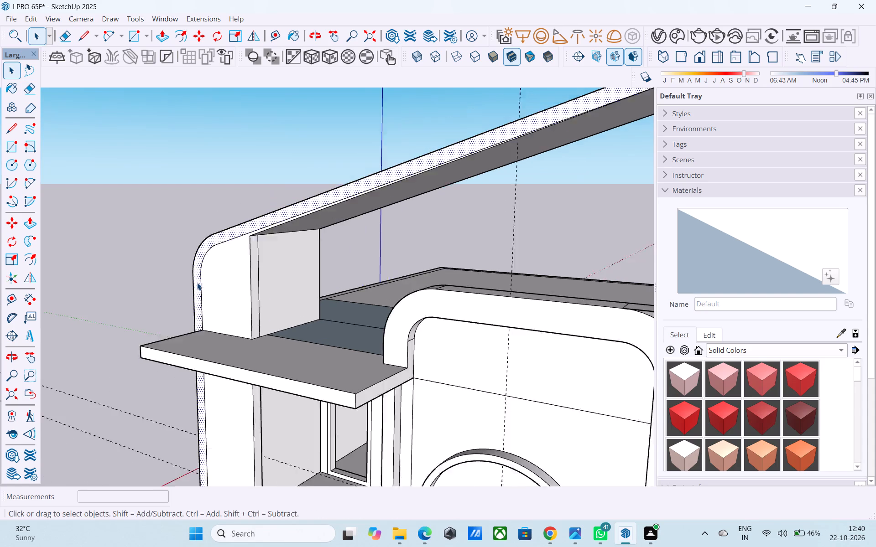
pyautogui.scroll(-12, 197, 283)
pyautogui.scroll(6, 197, 283)
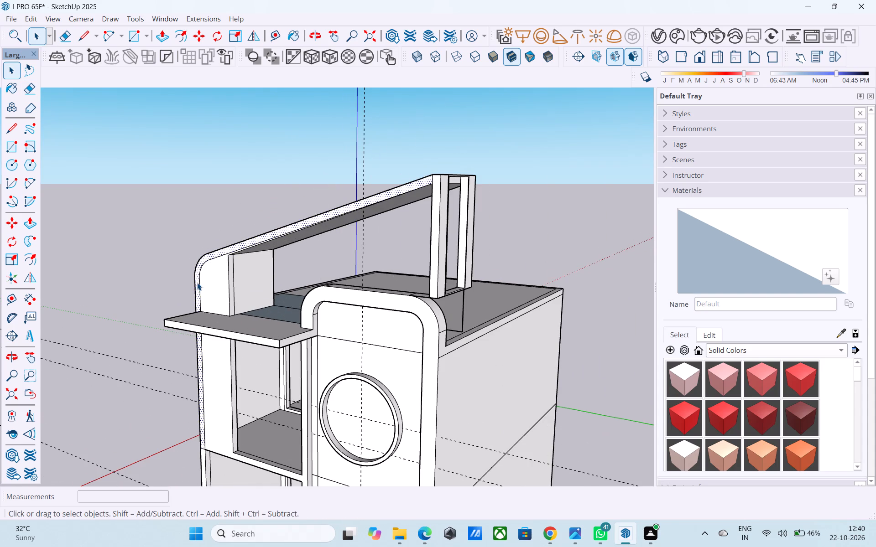
pyautogui.scroll(4, 197, 283)
pyautogui.press('p')
pyautogui.click(197, 283)
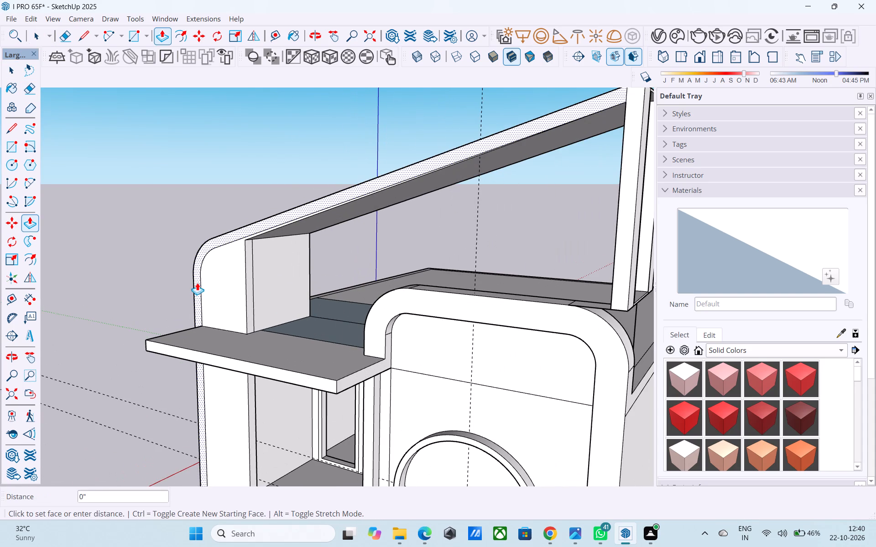
pyautogui.write('6"')
pyautogui.press('Return')
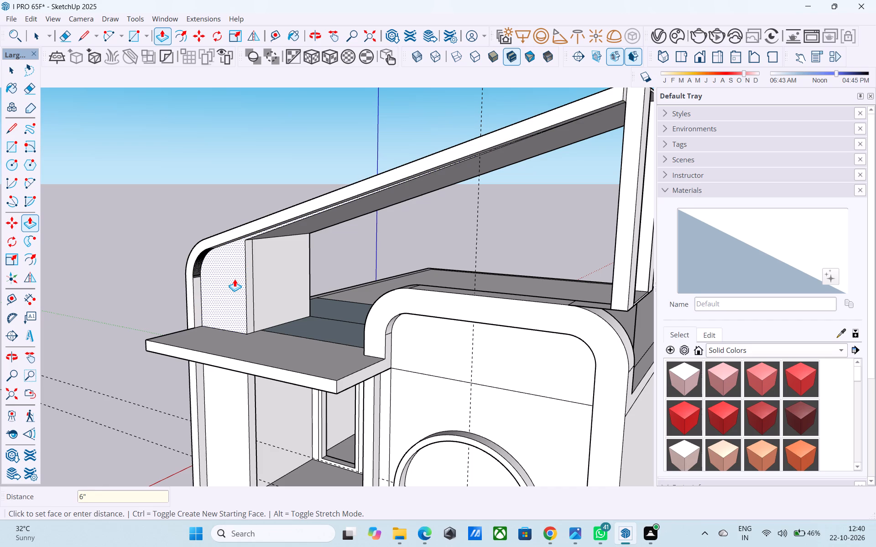
# Reverse the two blue back-facing floor faces on the terrace beside the roof frame's short leg.
pyautogui.scroll(-2, 234, 279)
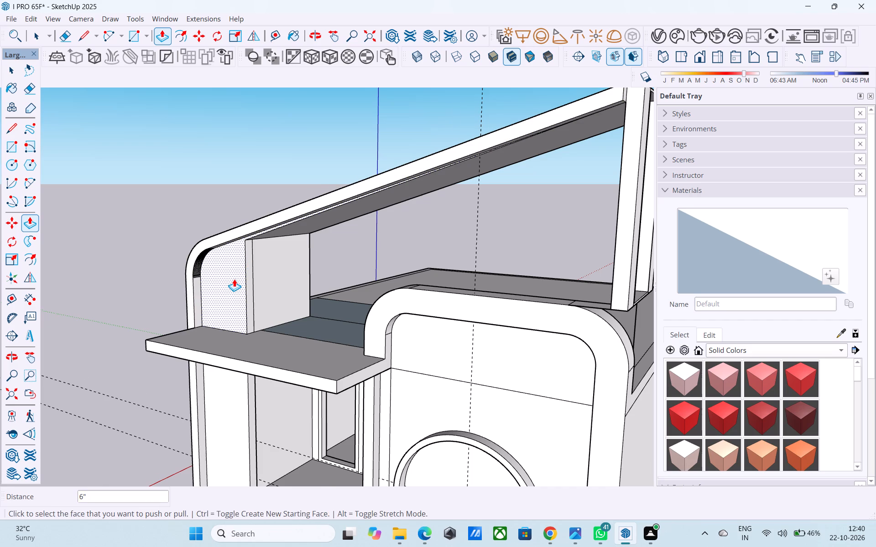
pyautogui.scroll(-4, 234, 279)
pyautogui.moveTo(432, 232); pyautogui.dragTo(481, 219, button='middle')
pyautogui.scroll(1, 429, 239)
pyautogui.moveTo(441, 212); pyautogui.dragTo(274, 333, button='middle')
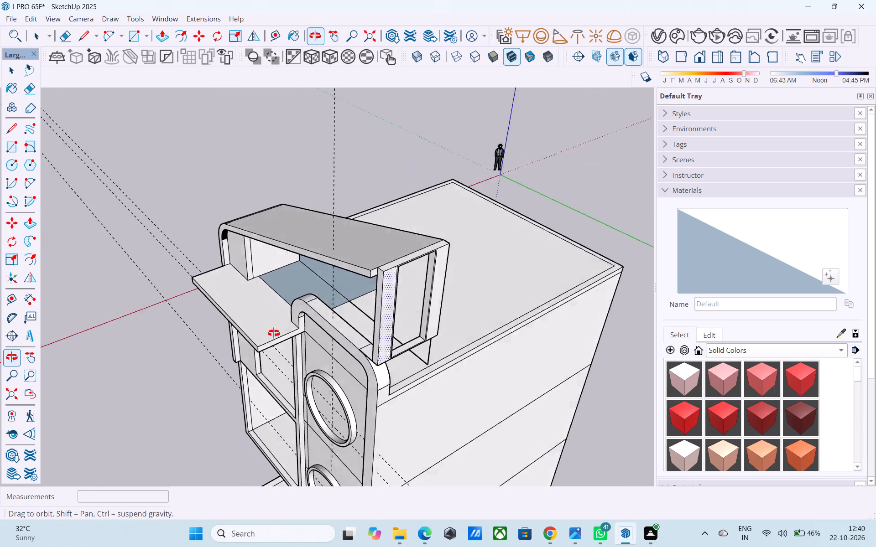
pyautogui.moveTo(274, 333); pyautogui.dragTo(236, 307, button='middle')
pyautogui.moveTo(404, 272); pyautogui.dragTo(152, 304, button='middle')
pyautogui.scroll(5, 294, 306)
pyautogui.press('space')
pyautogui.click(399, 318)
pyautogui.rightClick(400, 317)
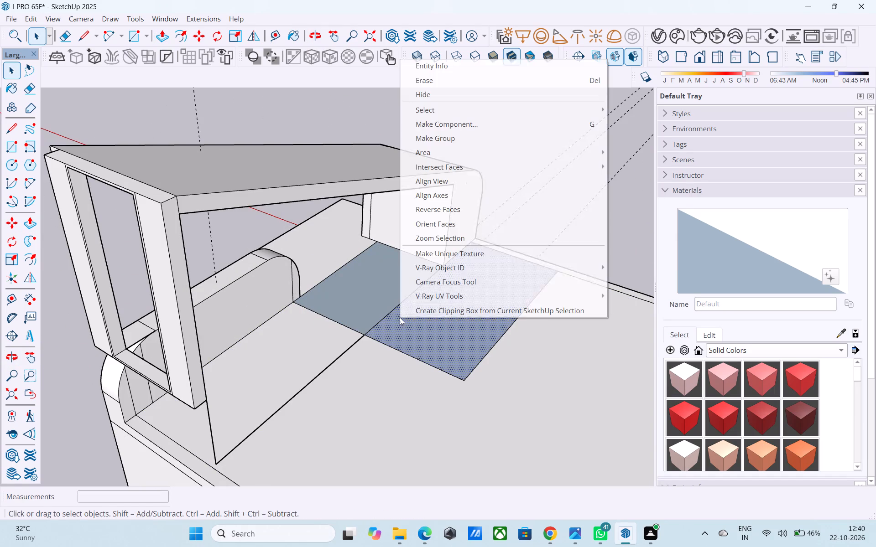
pyautogui.click(438, 207)
pyautogui.moveTo(394, 269); pyautogui.dragTo(391, 273)
pyautogui.rightClick(391, 274)
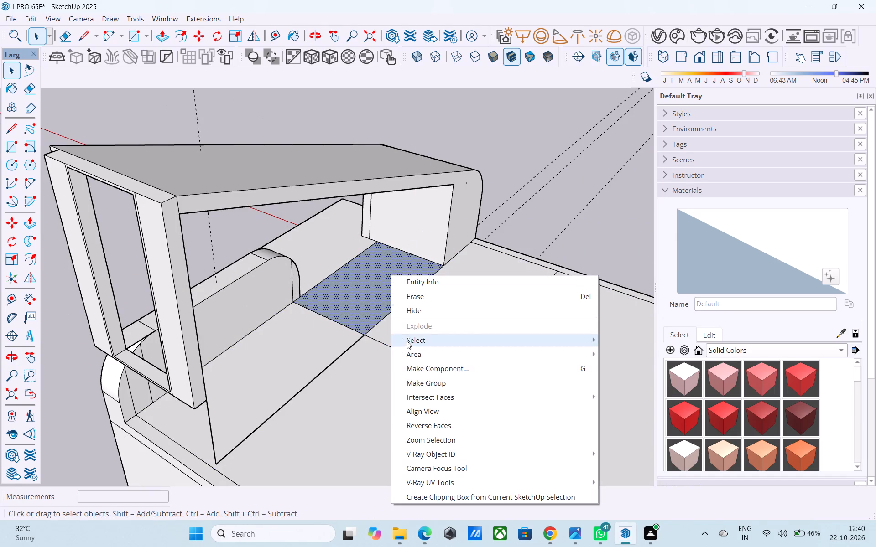
pyautogui.moveTo(432, 439); pyautogui.dragTo(432, 427)
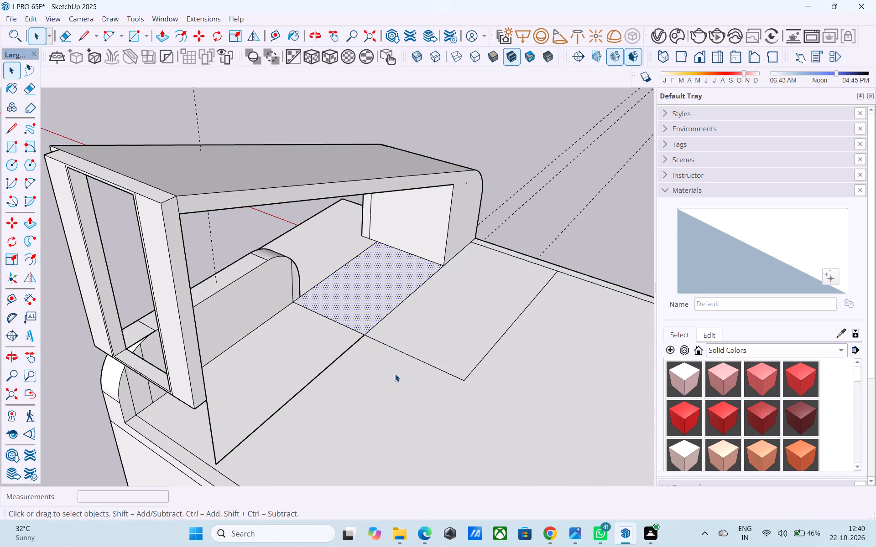
# Erase the lines dividing the reversed floor patches from the surrounding terrace floor.
pyautogui.scroll(4, 381, 316)
pyautogui.press('e')
pyautogui.moveTo(381, 316); pyautogui.dragTo(383, 320)
pyautogui.moveTo(391, 338); pyautogui.dragTo(389, 387)
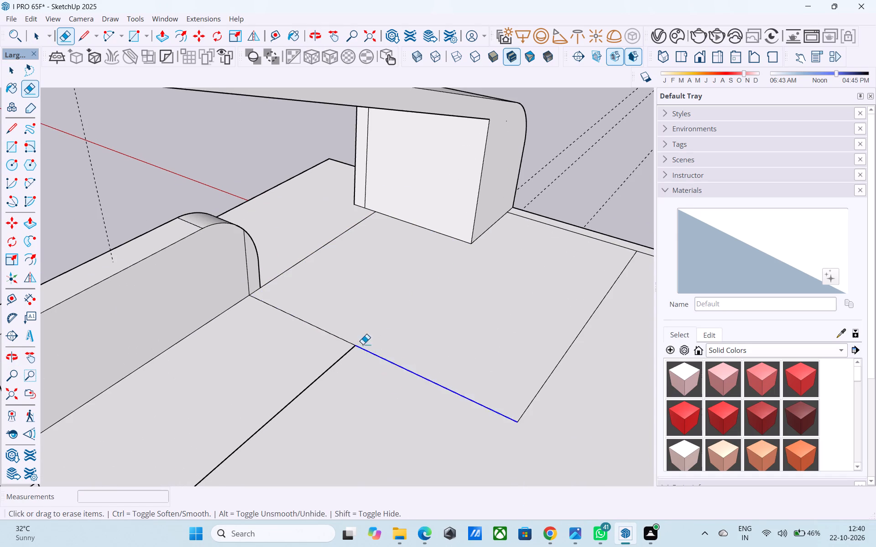
pyautogui.moveTo(357, 333); pyautogui.dragTo(349, 345)
pyautogui.moveTo(458, 366); pyautogui.dragTo(570, 397)
pyautogui.moveTo(360, 378); pyautogui.dragTo(305, 376)
# Save the model.
pyautogui.scroll(-6, 274, 342)
pyautogui.moveTo(273, 343); pyautogui.dragTo(340, 281, button='middle')
pyautogui.scroll(-5, 328, 273)
pyautogui.moveTo(282, 311); pyautogui.dragTo(636, 278, button='middle')
pyautogui.moveTo(191, 302); pyautogui.dragTo(272, 287, button='middle')
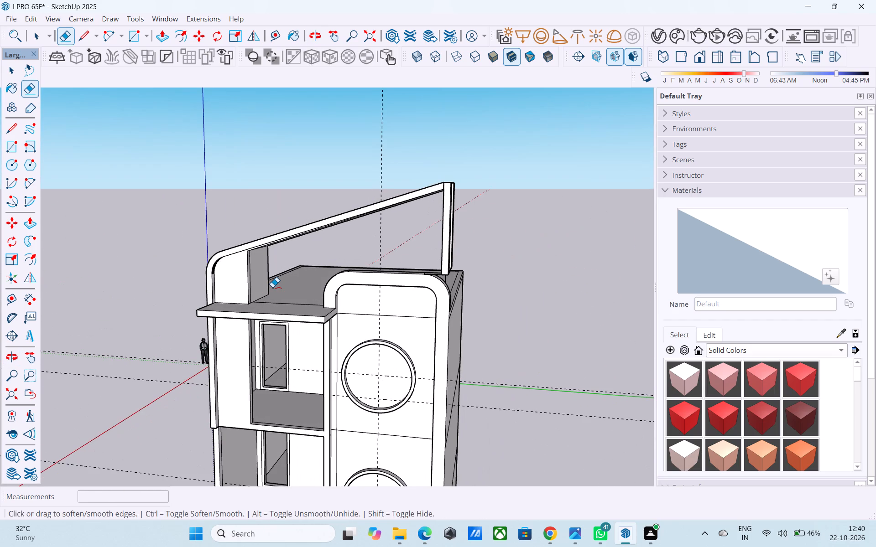
pyautogui.hotkey('ctrl', 's')
# Draw a closed profile extending the sloping roof band about 1' 6" past its high end, matching the band's slope and thickness.
pyautogui.press('space')
pyautogui.moveTo(276, 276); pyautogui.dragTo(140, 305, button='middle')
pyautogui.moveTo(315, 233); pyautogui.dragTo(246, 262, button='middle')
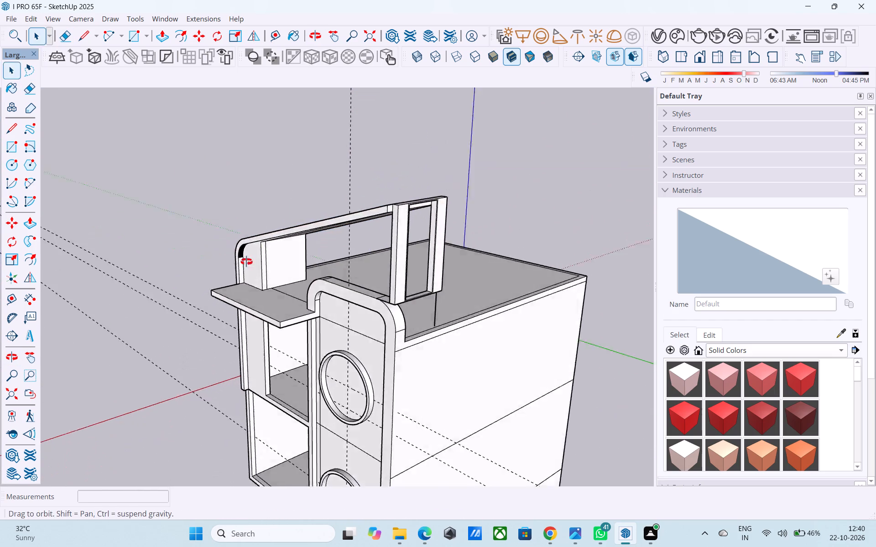
pyautogui.moveTo(246, 262); pyautogui.dragTo(222, 279, button='middle')
pyautogui.scroll(14, 290, 261)
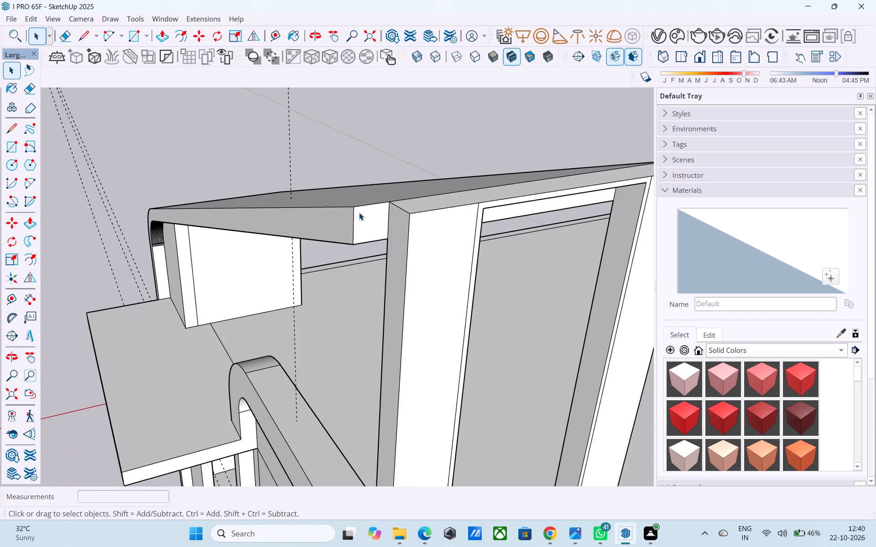
pyautogui.press('l')
pyautogui.click(352, 209)
pyautogui.moveTo(424, 196); pyautogui.dragTo(469, 178, button='middle')
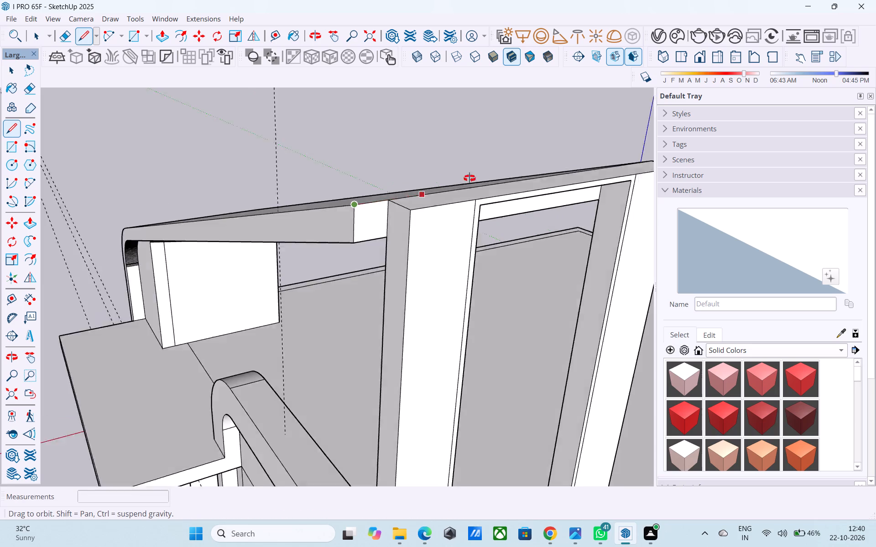
pyautogui.moveTo(469, 178); pyautogui.dragTo(546, 156, button='middle')
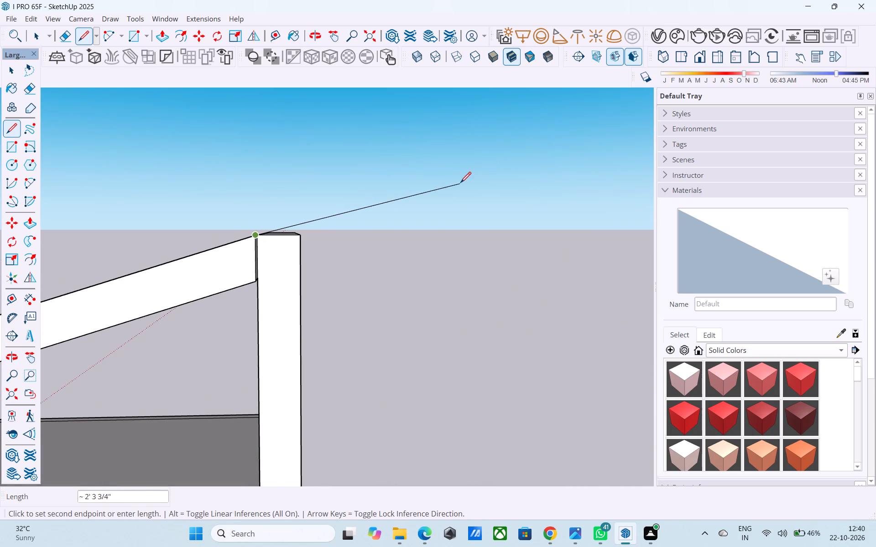
pyautogui.moveTo(521, 199); pyautogui.dragTo(474, 256, button='middle')
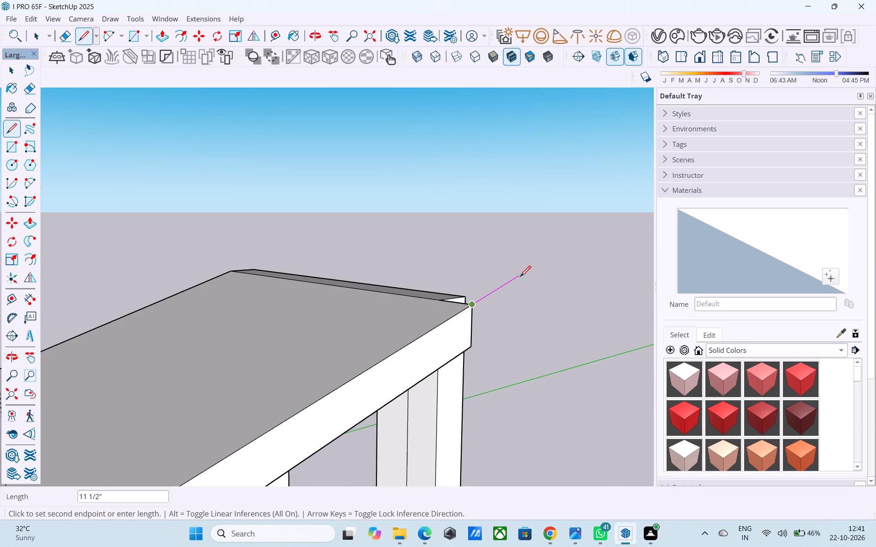
pyautogui.click(548, 255)
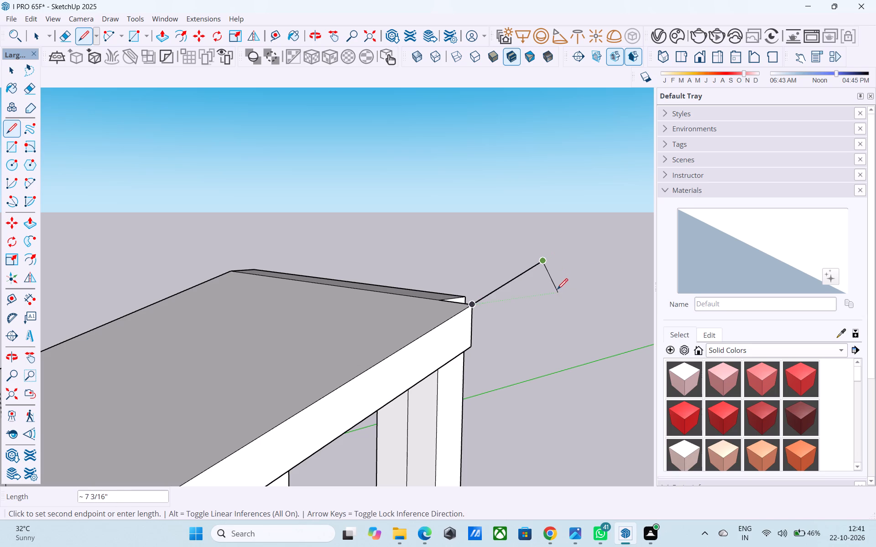
pyautogui.click(550, 290)
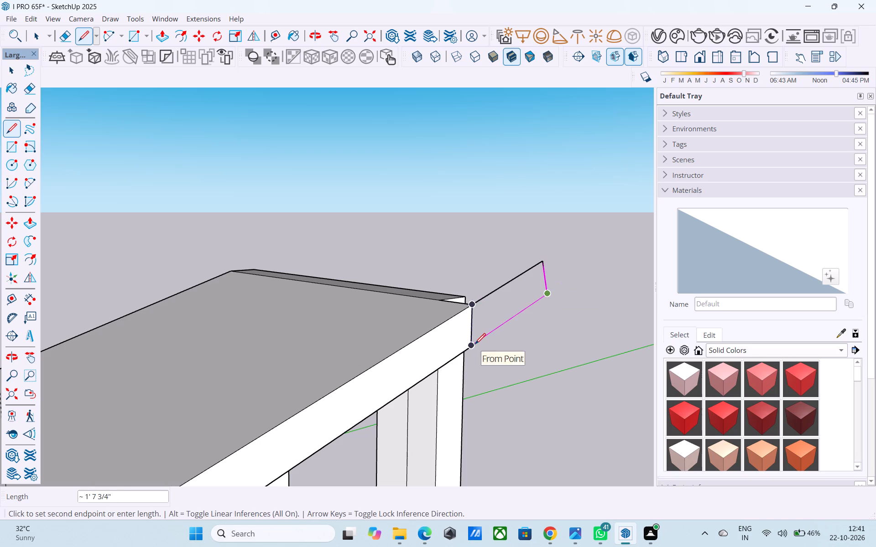
pyautogui.click(475, 345)
# Push/Pull the new overhang profile across the roof band's full depth to its opposite side edge.
pyautogui.moveTo(526, 295); pyautogui.dragTo(69, 354, button='middle')
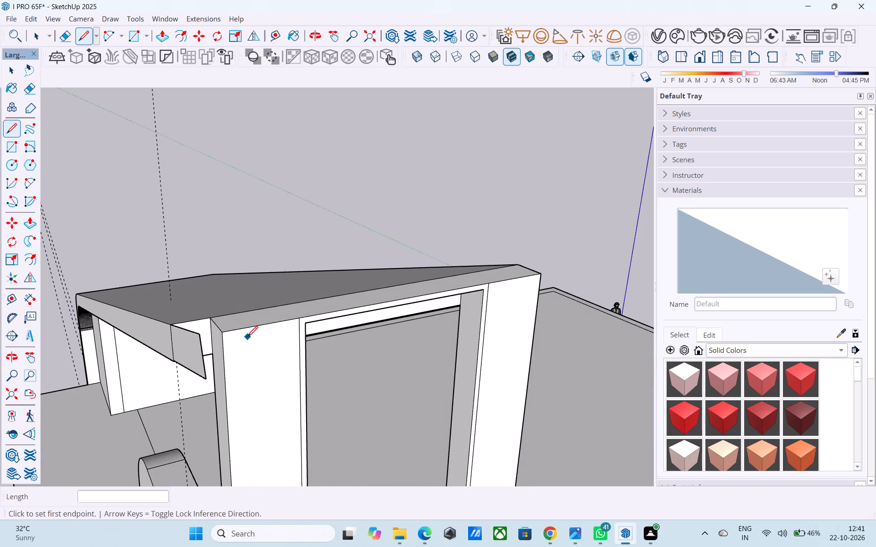
pyautogui.scroll(-2, 247, 338)
pyautogui.keyDown('shift'); pyautogui.moveTo(247, 338); pyautogui.dragTo(98, 316, button='middle'); pyautogui.keyUp('shift')
pyautogui.press('space')
pyautogui.click(113, 282)
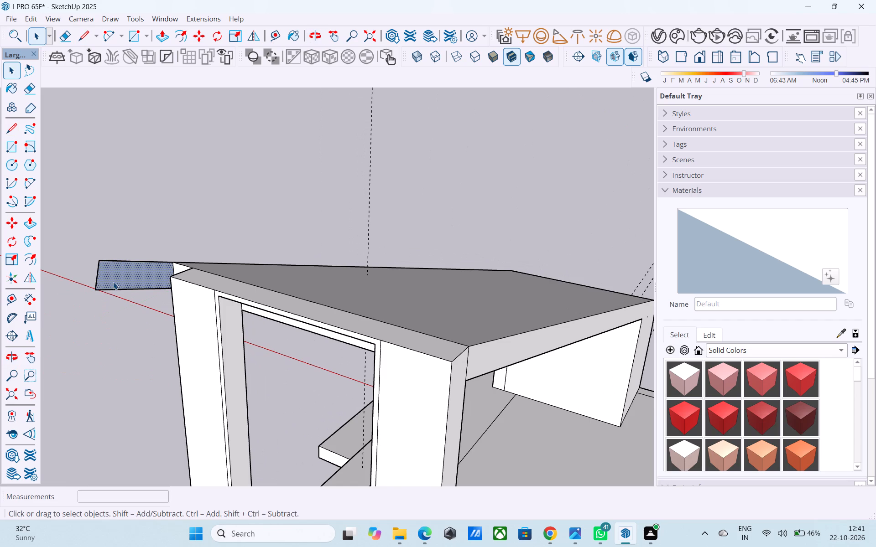
pyautogui.press('p')
pyautogui.click(113, 282)
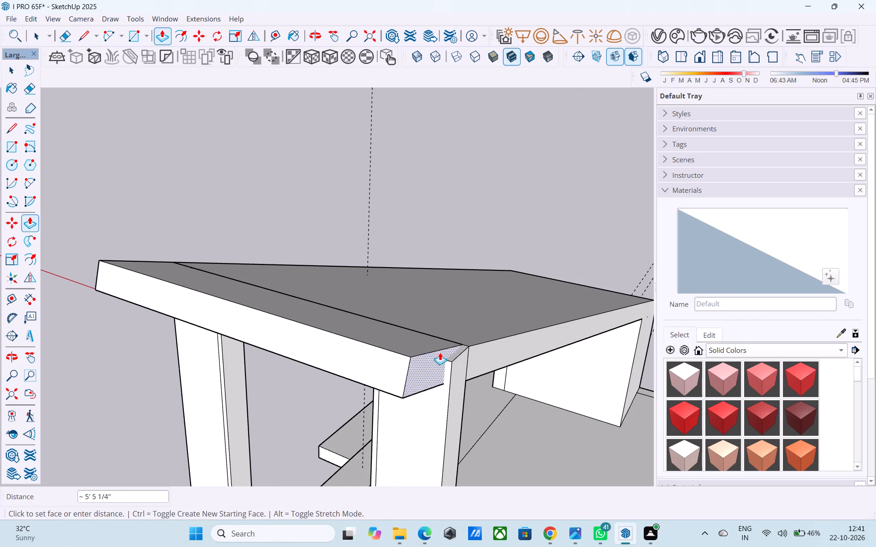
pyautogui.click(503, 338)
pyautogui.press('space')
pyautogui.moveTo(426, 339); pyautogui.dragTo(671, 256, button='middle')
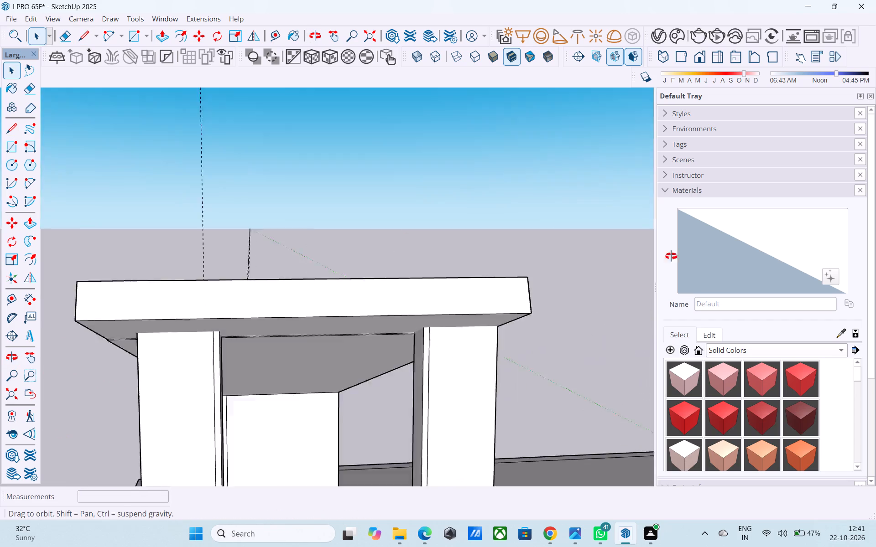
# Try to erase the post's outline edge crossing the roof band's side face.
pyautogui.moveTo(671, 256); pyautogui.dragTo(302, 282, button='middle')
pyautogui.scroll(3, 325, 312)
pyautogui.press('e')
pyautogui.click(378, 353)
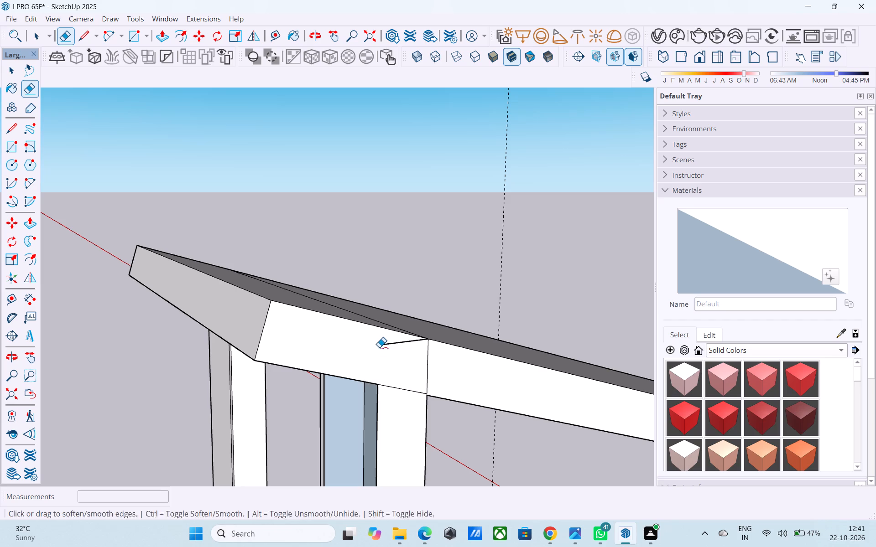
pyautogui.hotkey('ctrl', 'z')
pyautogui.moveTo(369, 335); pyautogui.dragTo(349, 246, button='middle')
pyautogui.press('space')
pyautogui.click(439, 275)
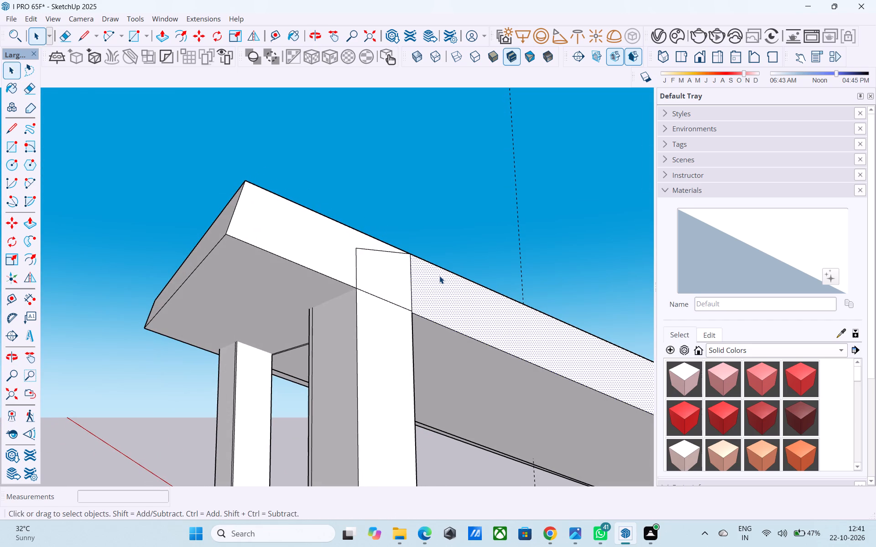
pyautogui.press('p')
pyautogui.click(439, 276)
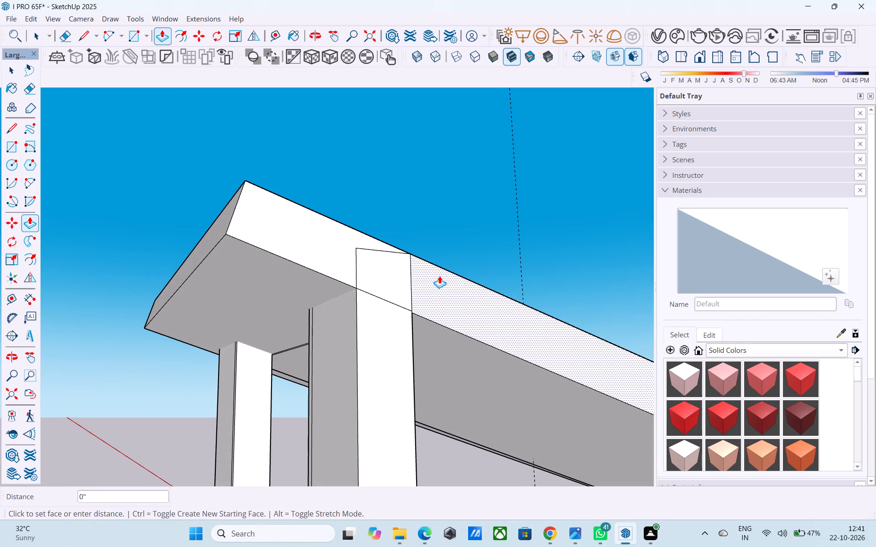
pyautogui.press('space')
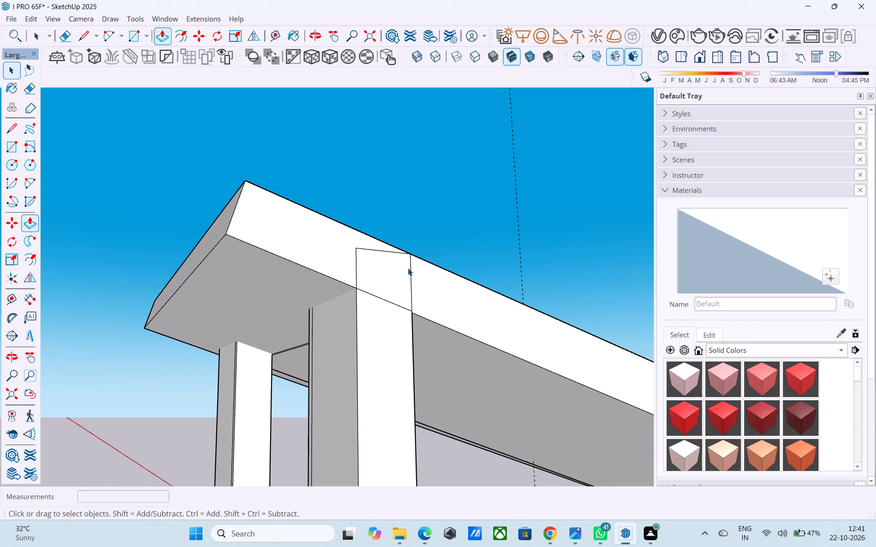
# Draw the missing edge segments where the flush post's inner side meets the underside of the overhang, ending with a 1" piece.
pyautogui.moveTo(369, 290); pyautogui.dragTo(396, 281, button='middle')
pyautogui.press('l')
pyautogui.scroll(6, 392, 303)
pyautogui.click(369, 261)
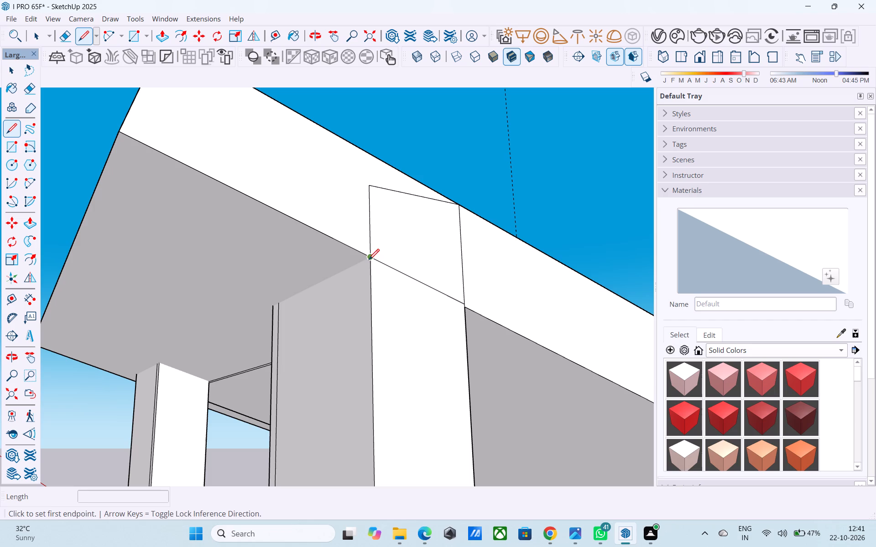
pyautogui.click(281, 304)
pyautogui.click(277, 304)
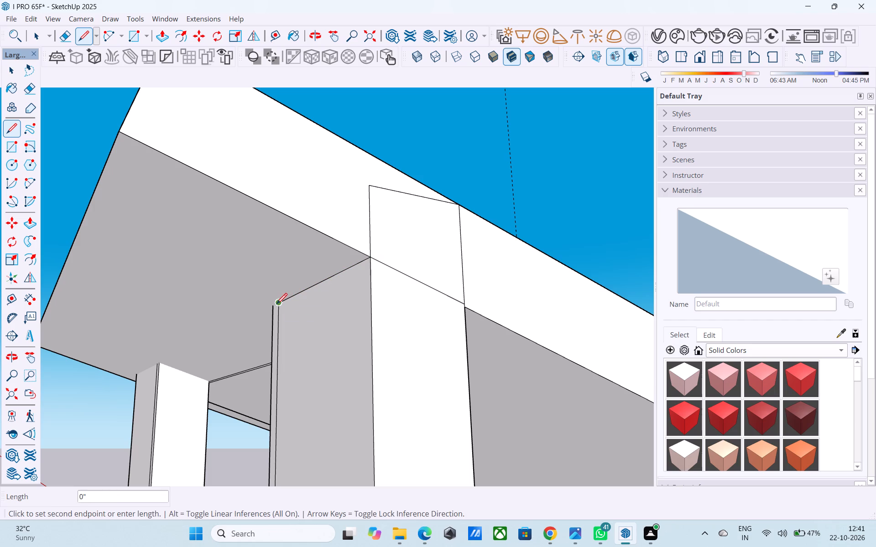
pyautogui.click(272, 307)
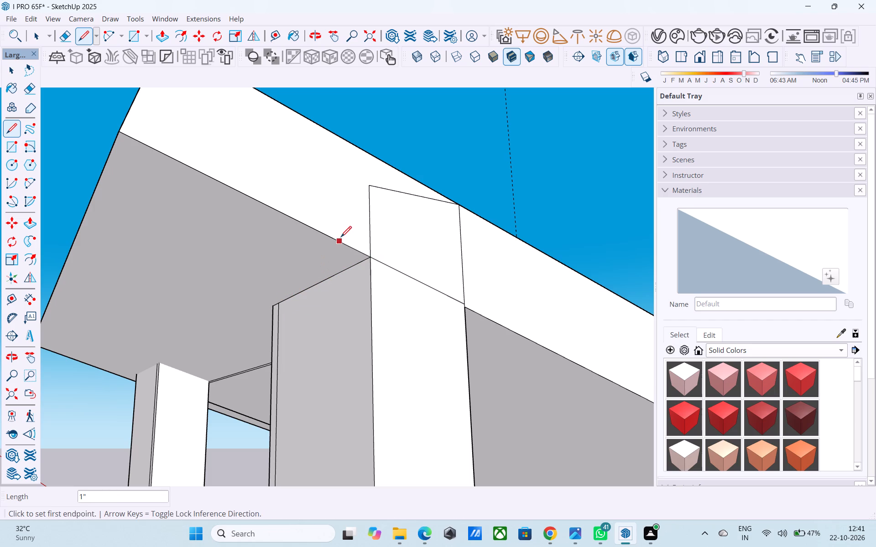
pyautogui.press('space')
# Erase the leftover post outline edge and the stray sloping line on the roof band's side face.
pyautogui.moveTo(341, 240); pyautogui.dragTo(339, 315, button='middle')
pyautogui.press('e')
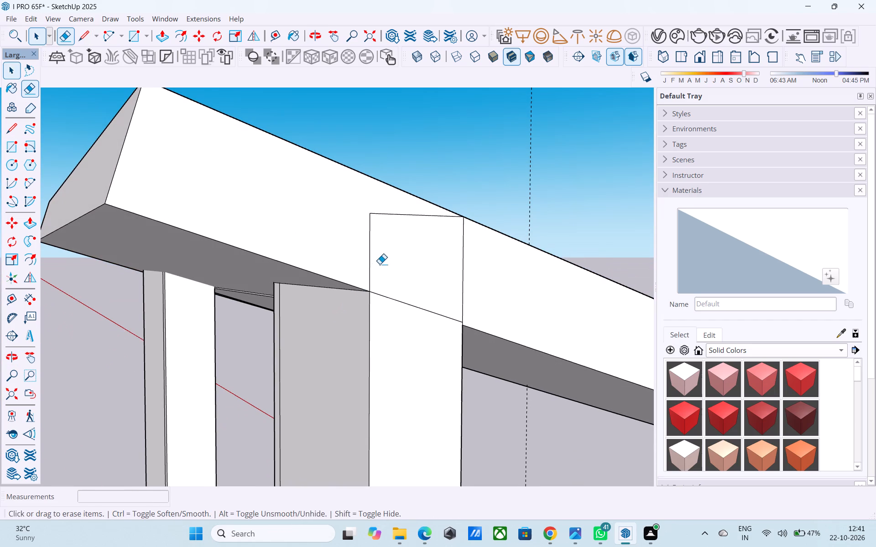
pyautogui.moveTo(380, 264); pyautogui.dragTo(370, 259)
pyautogui.moveTo(359, 278); pyautogui.dragTo(311, 368, button='middle')
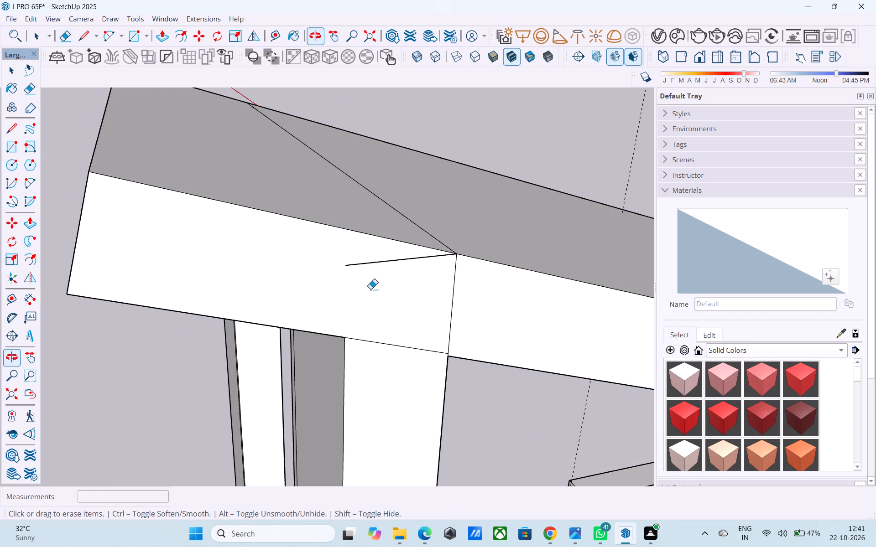
pyautogui.moveTo(375, 268); pyautogui.dragTo(370, 261)
# Draw the top edges of the inset post's front and side faces where they meet the overhang's underside.
pyautogui.moveTo(325, 283); pyautogui.dragTo(500, 202, button='middle')
pyautogui.scroll(-8, 500, 199)
pyautogui.moveTo(446, 244); pyautogui.dragTo(650, 237, button='middle')
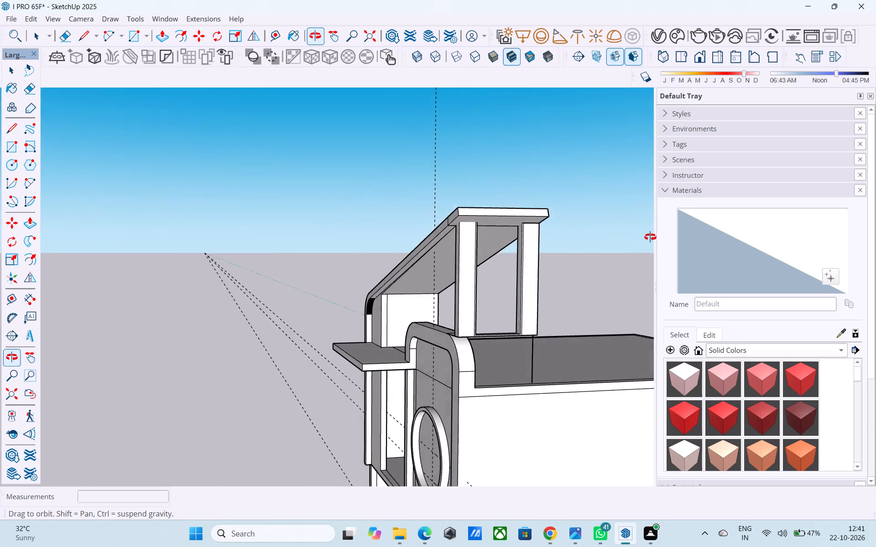
pyautogui.moveTo(650, 237); pyautogui.dragTo(637, 201, button='middle')
pyautogui.scroll(8, 454, 239)
pyautogui.moveTo(459, 211); pyautogui.dragTo(507, 224, button='middle')
pyautogui.scroll(8, 496, 209)
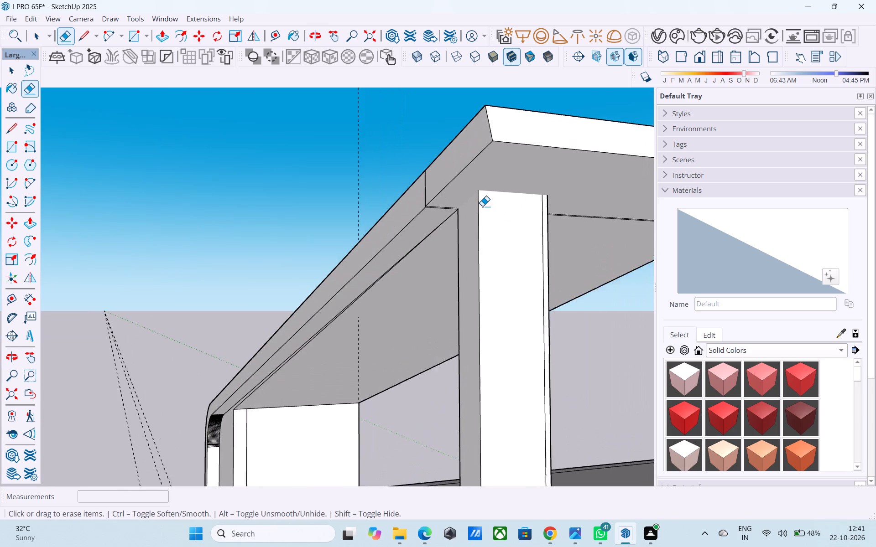
pyautogui.press('l')
pyautogui.click(475, 191)
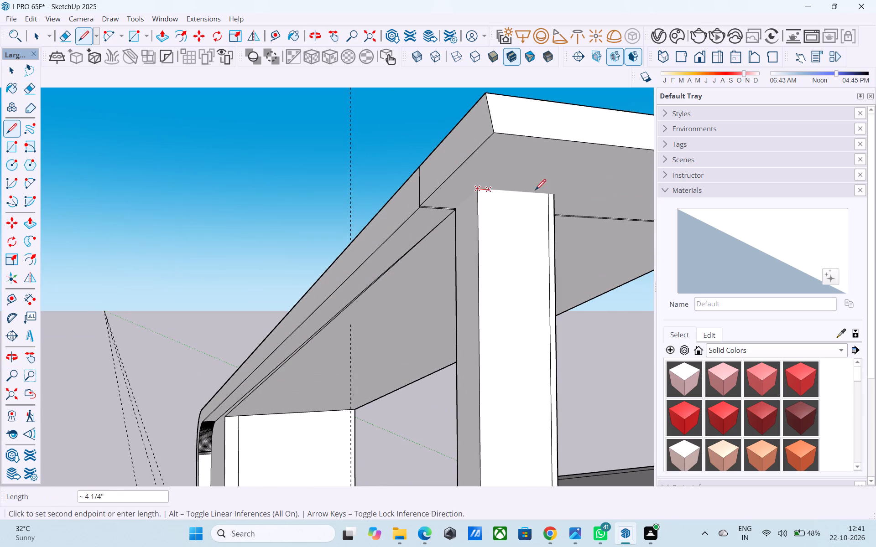
pyautogui.click(554, 191)
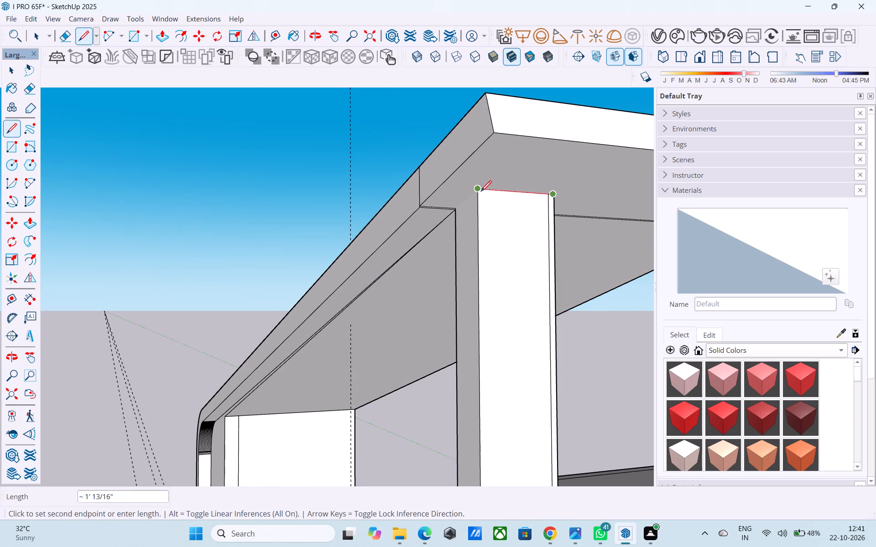
pyautogui.click(481, 192)
pyautogui.scroll(8, 455, 212)
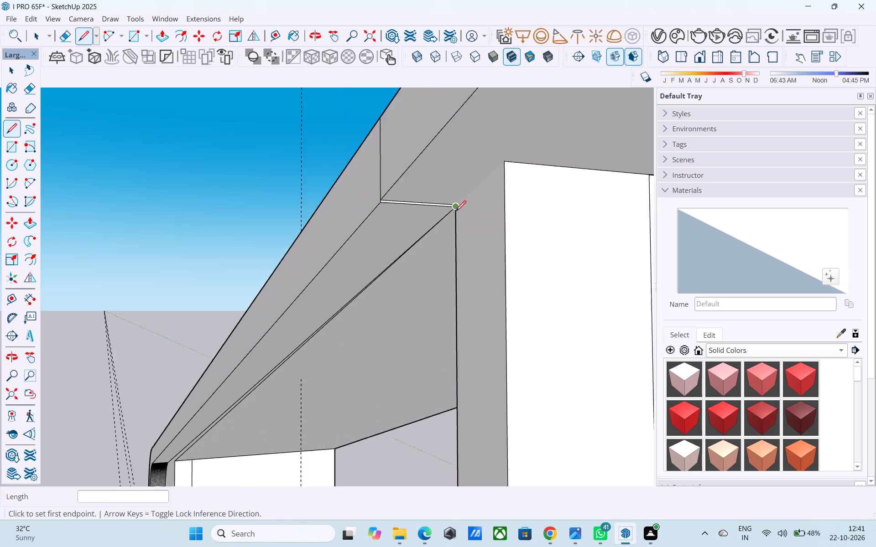
pyautogui.scroll(13, 455, 212)
pyautogui.click(456, 177)
pyautogui.scroll(-2, 454, 177)
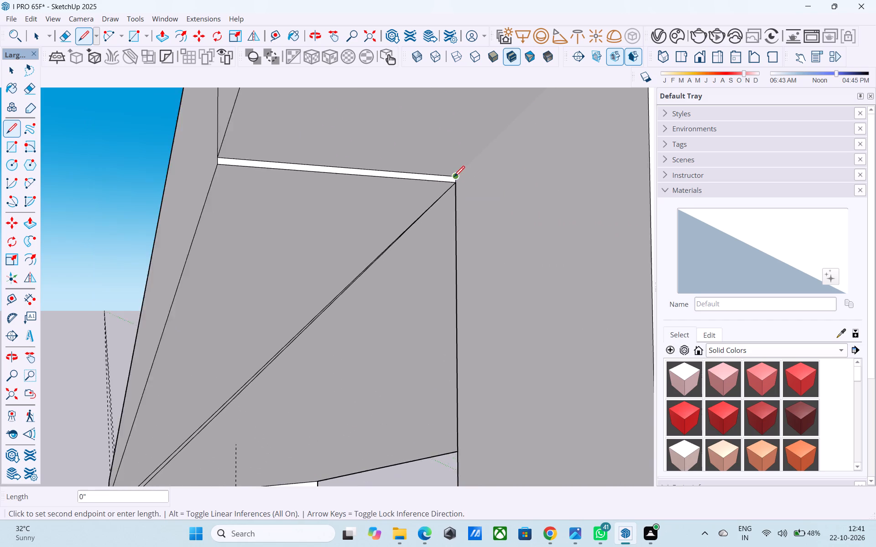
pyautogui.scroll(-12, 454, 178)
pyautogui.click(509, 126)
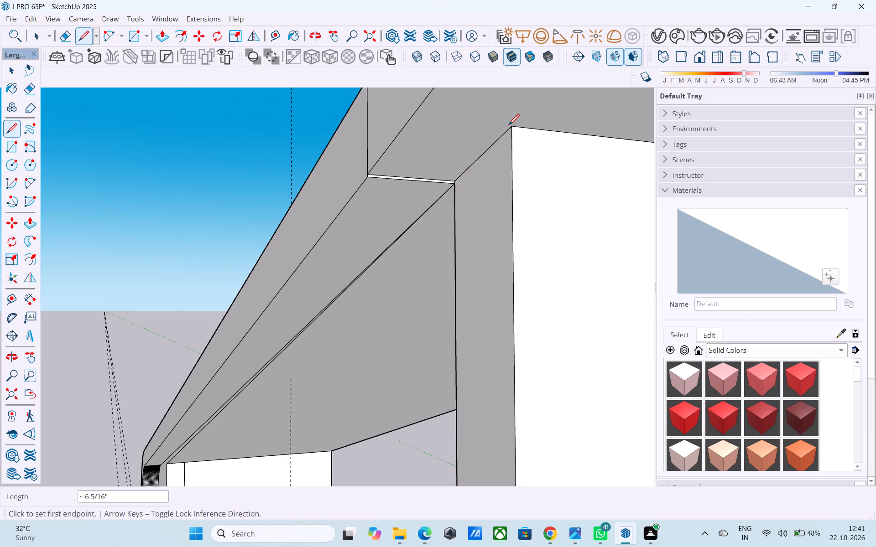
# Erase the seam dividing the overhang from the roof band on the side near the inset post.
pyautogui.press('space')
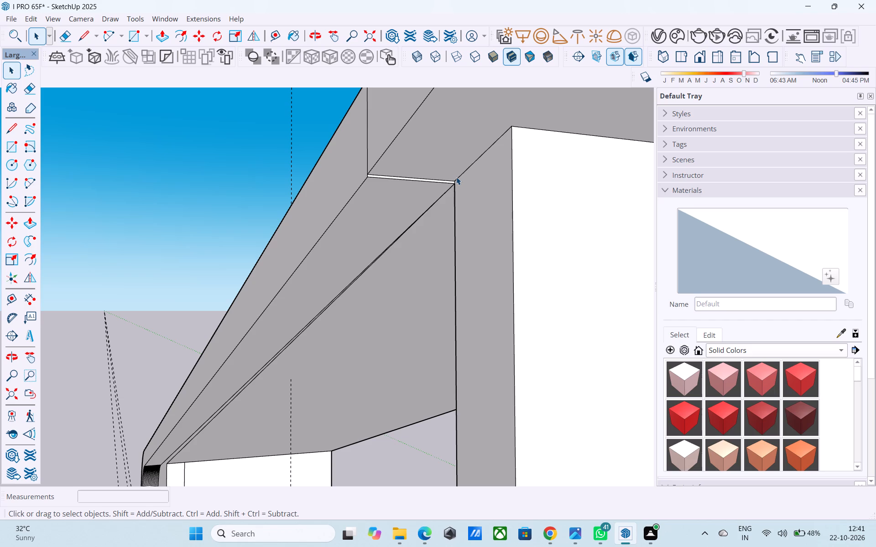
pyautogui.scroll(-6, 456, 177)
pyautogui.moveTo(456, 177); pyautogui.dragTo(444, 283, button='middle')
pyautogui.scroll(5, 435, 221)
pyautogui.scroll(-6, 438, 193)
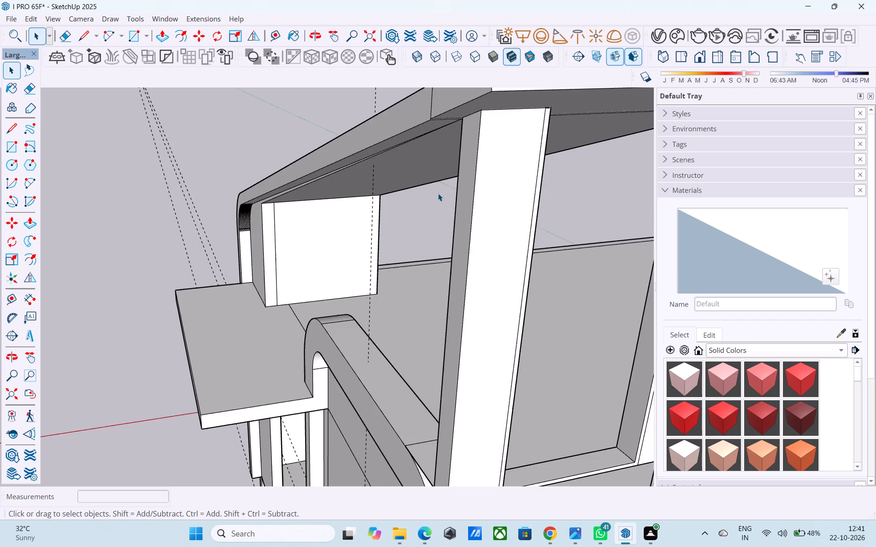
pyautogui.scroll(-3, 363, 199)
pyautogui.moveTo(351, 203); pyautogui.dragTo(392, 152, button='middle')
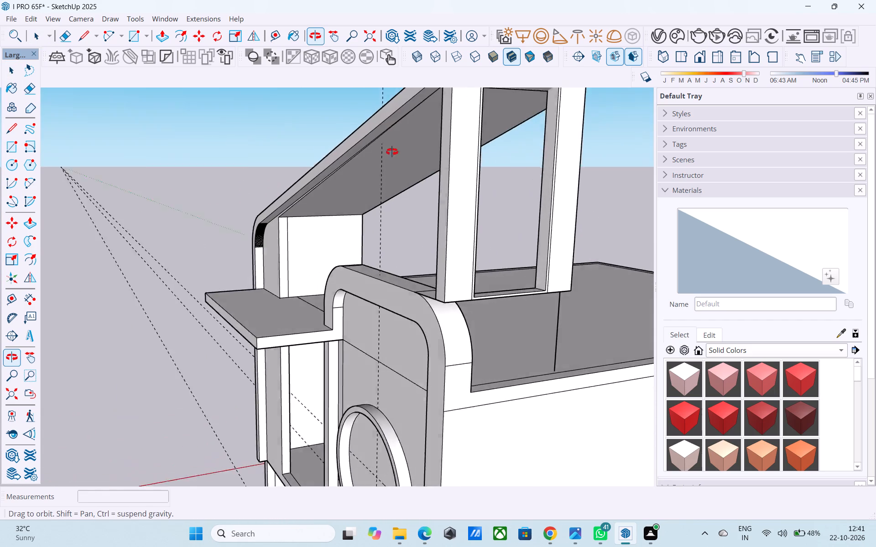
pyautogui.moveTo(392, 152); pyautogui.dragTo(422, 158, button='middle')
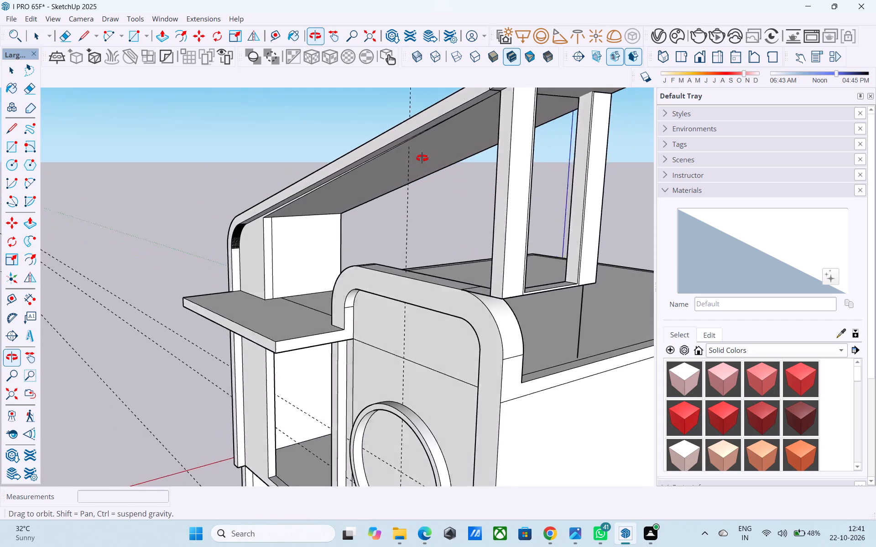
pyautogui.moveTo(422, 158); pyautogui.dragTo(329, 227, button='middle')
pyautogui.moveTo(321, 244); pyautogui.dragTo(430, 288, button='middle')
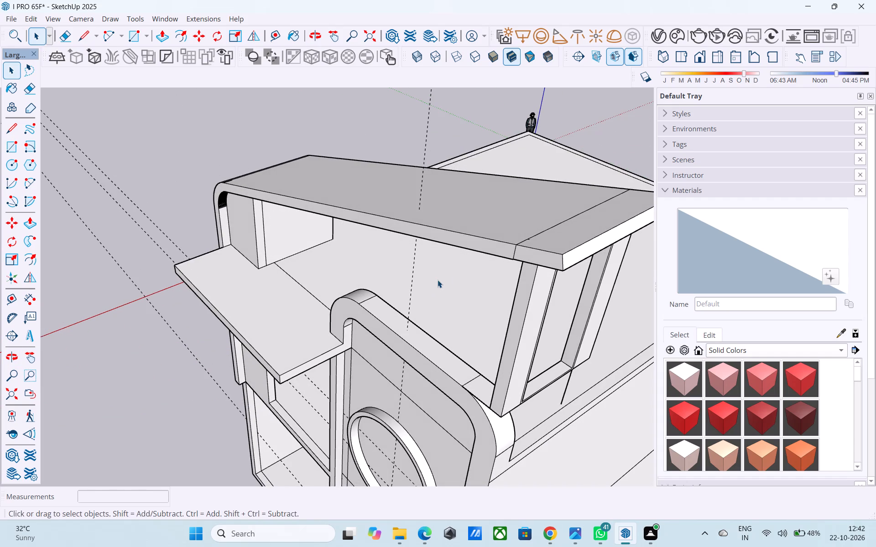
pyautogui.press('e')
pyautogui.scroll(5, 494, 258)
pyautogui.moveTo(552, 244); pyautogui.dragTo(528, 237)
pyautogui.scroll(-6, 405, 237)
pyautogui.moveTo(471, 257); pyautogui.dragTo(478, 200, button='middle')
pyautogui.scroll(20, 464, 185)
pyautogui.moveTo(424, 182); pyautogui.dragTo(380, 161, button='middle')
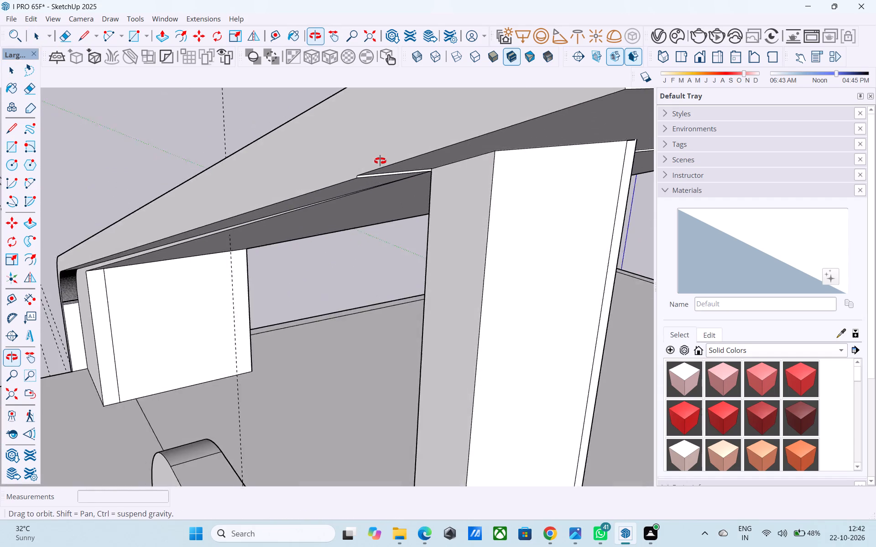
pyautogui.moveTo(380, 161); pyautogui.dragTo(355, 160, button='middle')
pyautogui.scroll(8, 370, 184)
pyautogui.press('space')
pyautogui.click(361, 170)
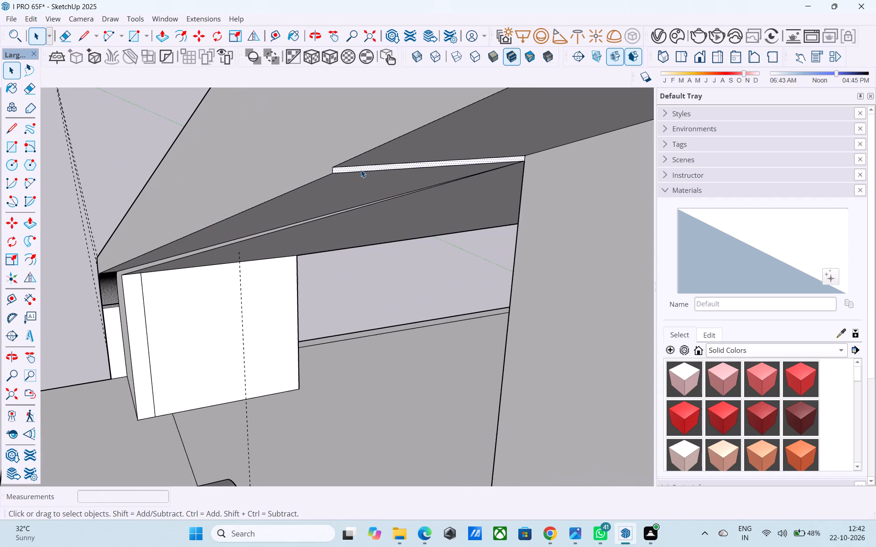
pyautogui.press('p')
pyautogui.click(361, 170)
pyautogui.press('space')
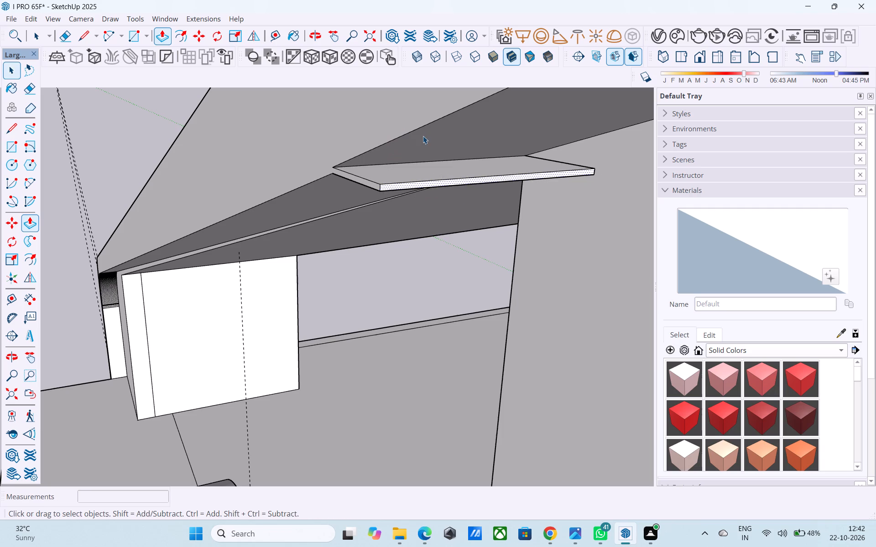
# Draw an edge from the small step's lower corner beneath the roof band to the overhang's bottom outer corner, closing a thin wedge.
pyautogui.moveTo(335, 189); pyautogui.dragTo(350, 187, button='middle')
pyautogui.scroll(-9, 275, 215)
pyautogui.moveTo(271, 224); pyautogui.dragTo(282, 226, button='middle')
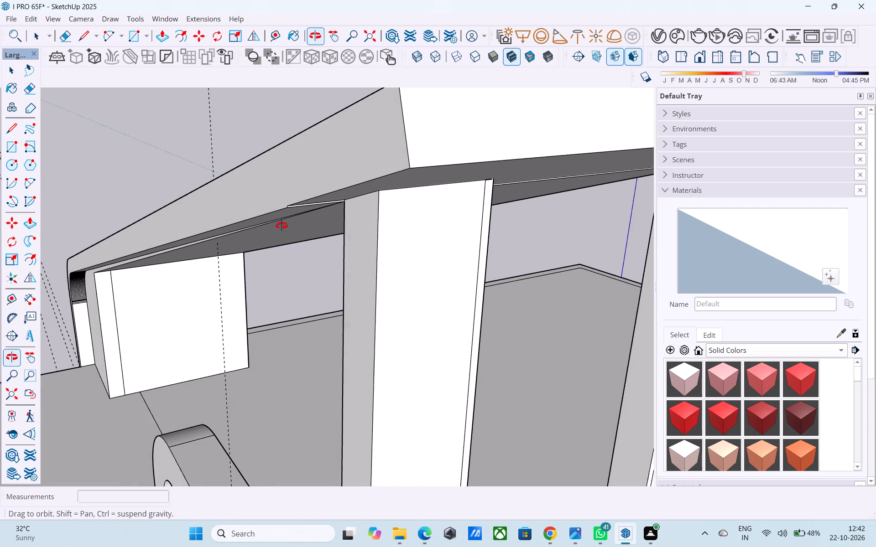
pyautogui.moveTo(282, 226); pyautogui.dragTo(283, 227, button='middle')
pyautogui.press('l')
pyautogui.scroll(4, 306, 225)
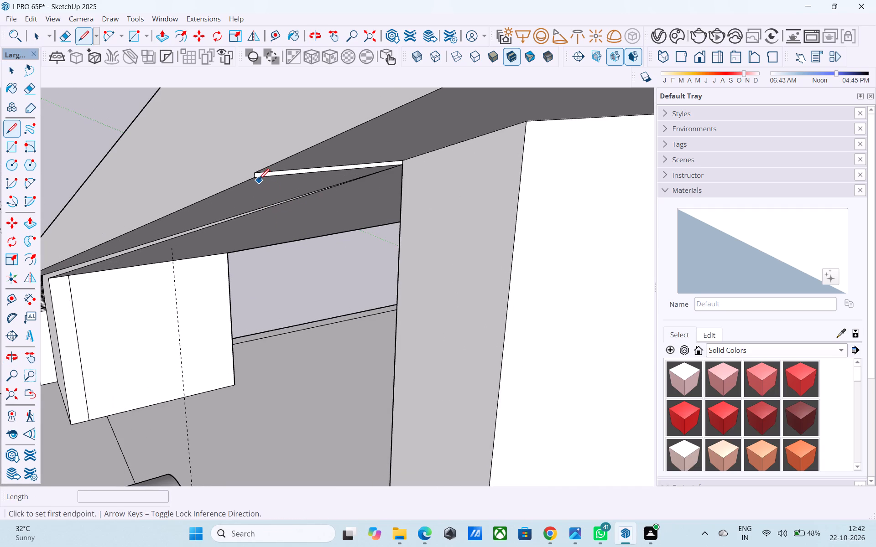
pyautogui.click(258, 180)
pyautogui.scroll(-11, 261, 183)
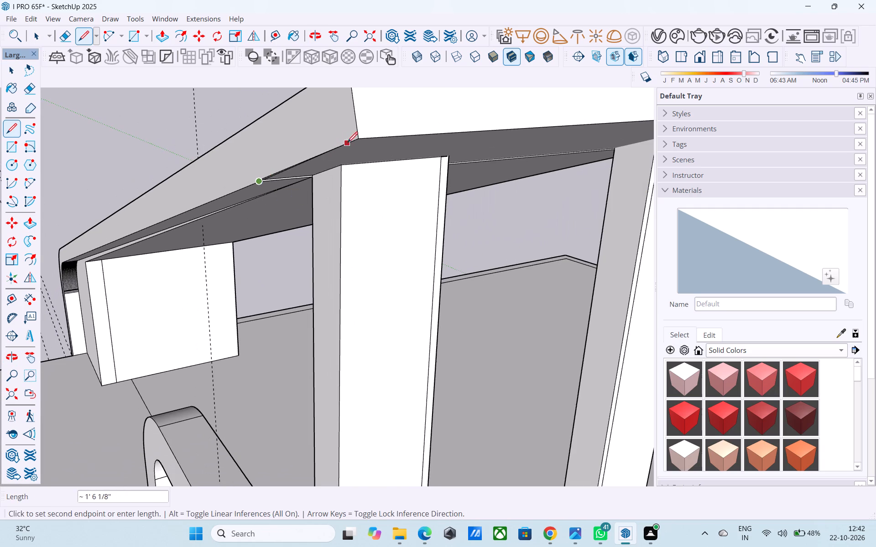
pyautogui.click(355, 140)
# Push/Pull the thin wedge face 5' 6" across the overhang's underside to the opposite side face.
pyautogui.moveTo(355, 140); pyautogui.dragTo(170, 155, button='middle')
pyautogui.scroll(2, 285, 166)
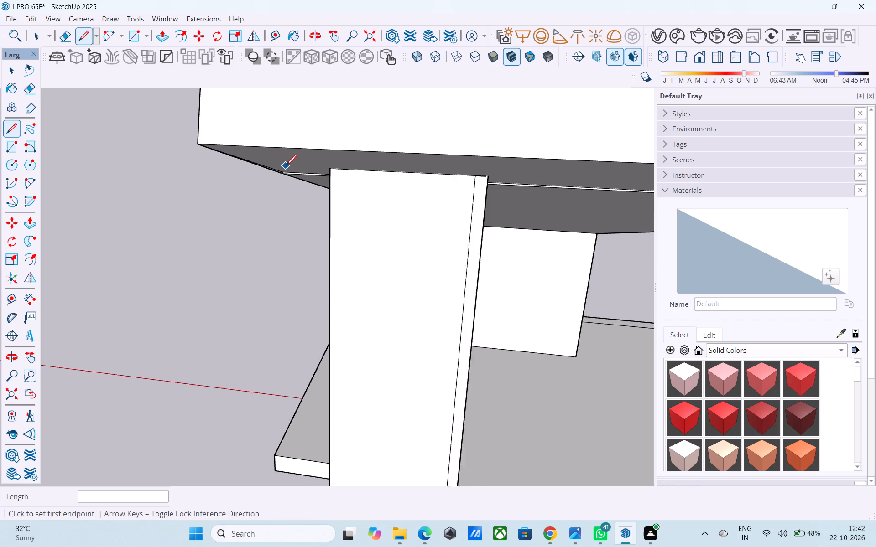
pyautogui.scroll(6, 286, 166)
pyautogui.scroll(-5, 274, 175)
pyautogui.press('space')
pyautogui.click(314, 159)
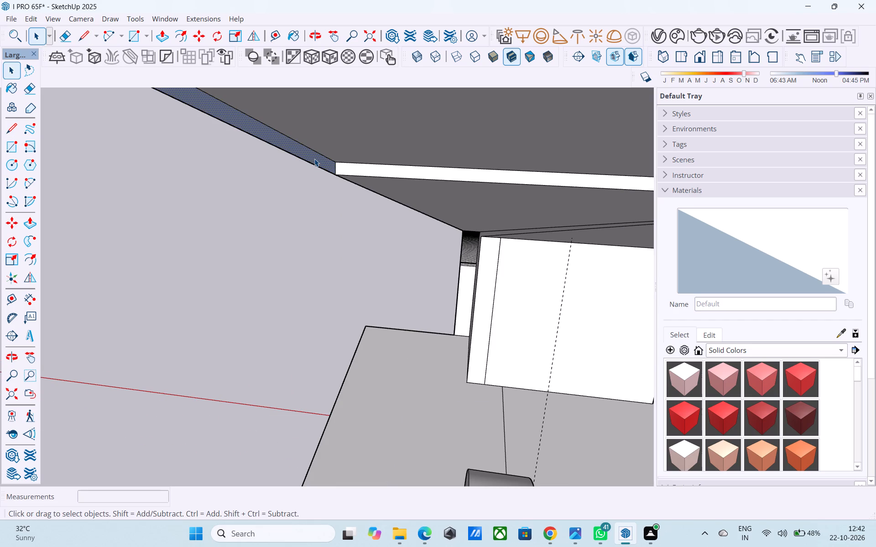
pyautogui.press('p')
pyautogui.click(314, 159)
pyautogui.scroll(-20, 345, 150)
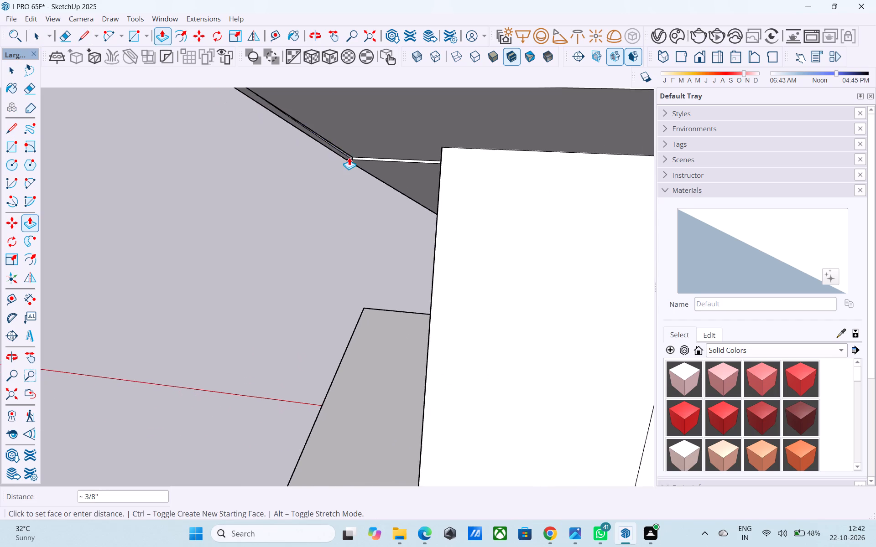
pyautogui.scroll(-5, 349, 157)
pyautogui.scroll(-6, 503, 145)
pyautogui.keyDown('shift'); pyautogui.moveTo(549, 153); pyautogui.dragTo(516, 149, button='middle'); pyautogui.keyUp('shift')
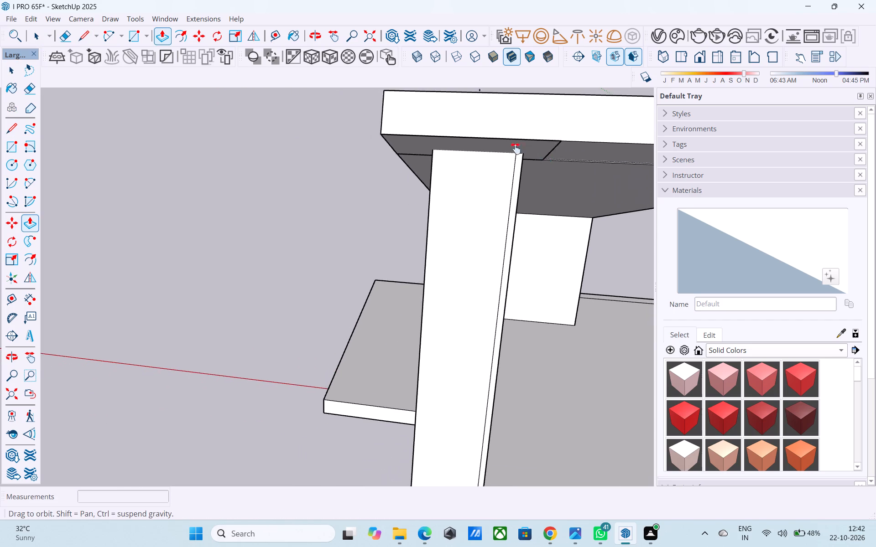
pyautogui.keyDown('shift'); pyautogui.moveTo(516, 149); pyautogui.dragTo(302, 112, button='middle'); pyautogui.keyUp('shift')
pyautogui.keyDown('shift'); pyautogui.moveTo(552, 124); pyautogui.dragTo(302, 112, button='middle'); pyautogui.keyUp('shift')
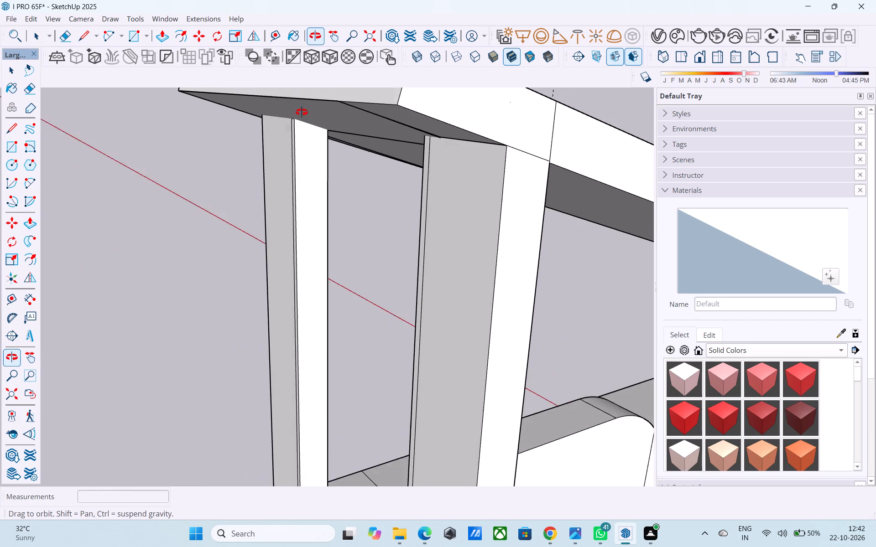
pyautogui.keyDown('shift'); pyautogui.moveTo(302, 112); pyautogui.dragTo(306, 115, button='middle'); pyautogui.keyUp('shift')
pyautogui.click(527, 132)
# Examine where the overhang's underside meets the posts and the roof band on both sides.
pyautogui.moveTo(549, 147); pyautogui.dragTo(526, 143, button='middle')
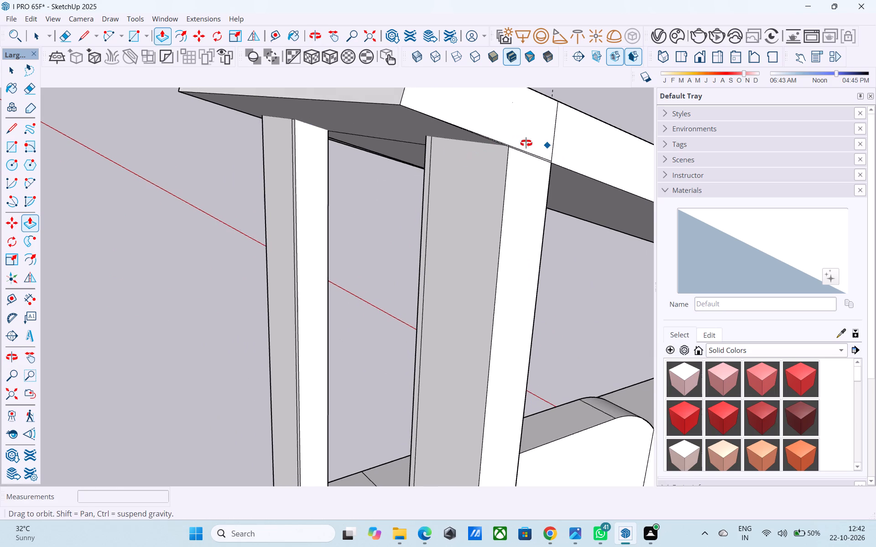
pyautogui.moveTo(526, 143); pyautogui.dragTo(363, 132, button='middle')
pyautogui.scroll(8, 367, 149)
pyautogui.moveTo(353, 182); pyautogui.dragTo(547, 103, button='middle')
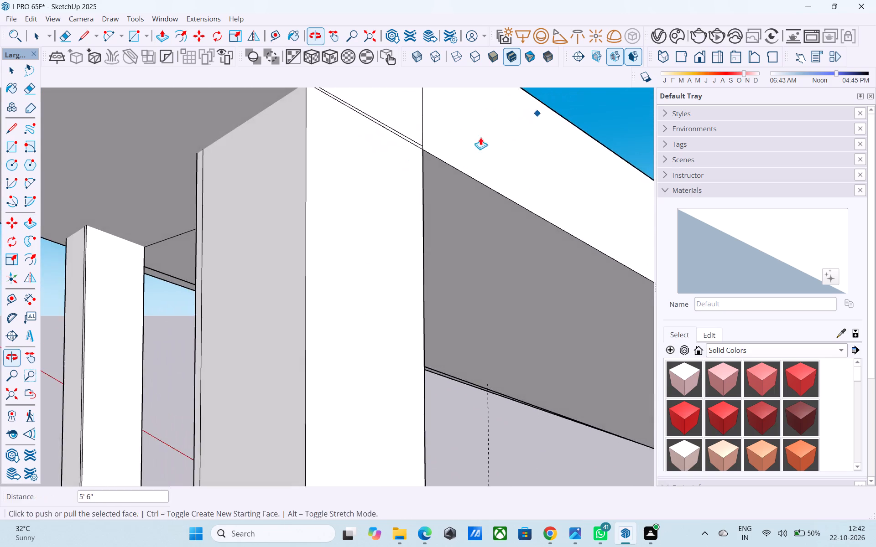
pyautogui.keyDown('shift'); pyautogui.moveTo(318, 197); pyautogui.dragTo(550, 138, button='middle'); pyautogui.keyUp('shift')
pyautogui.keyDown('shift'); pyautogui.scroll(1, 318, 196); pyautogui.keyUp('shift')
pyautogui.scroll(-8, 429, 191)
pyautogui.moveTo(269, 180); pyautogui.dragTo(647, 249, button='middle')
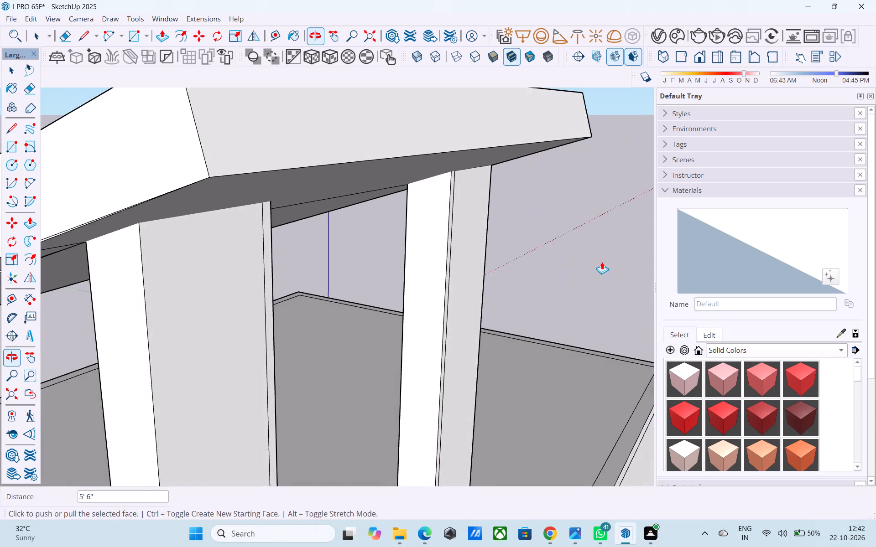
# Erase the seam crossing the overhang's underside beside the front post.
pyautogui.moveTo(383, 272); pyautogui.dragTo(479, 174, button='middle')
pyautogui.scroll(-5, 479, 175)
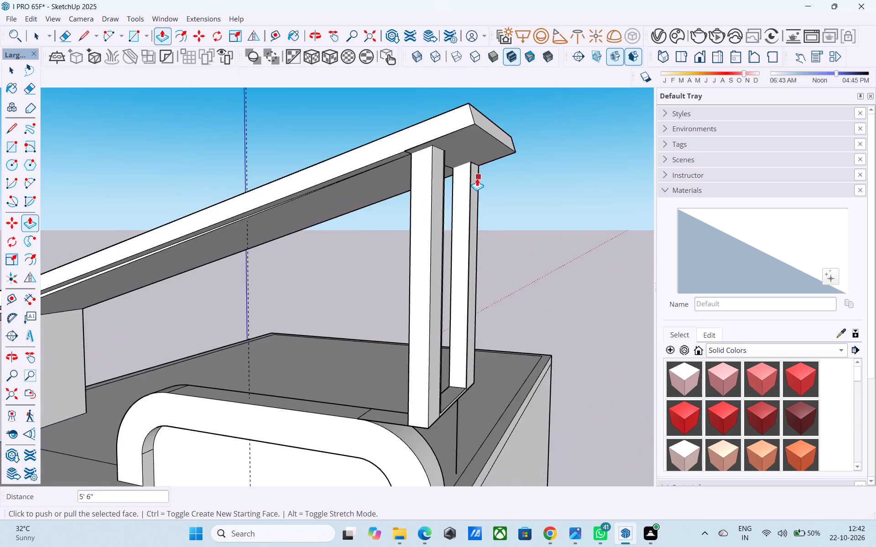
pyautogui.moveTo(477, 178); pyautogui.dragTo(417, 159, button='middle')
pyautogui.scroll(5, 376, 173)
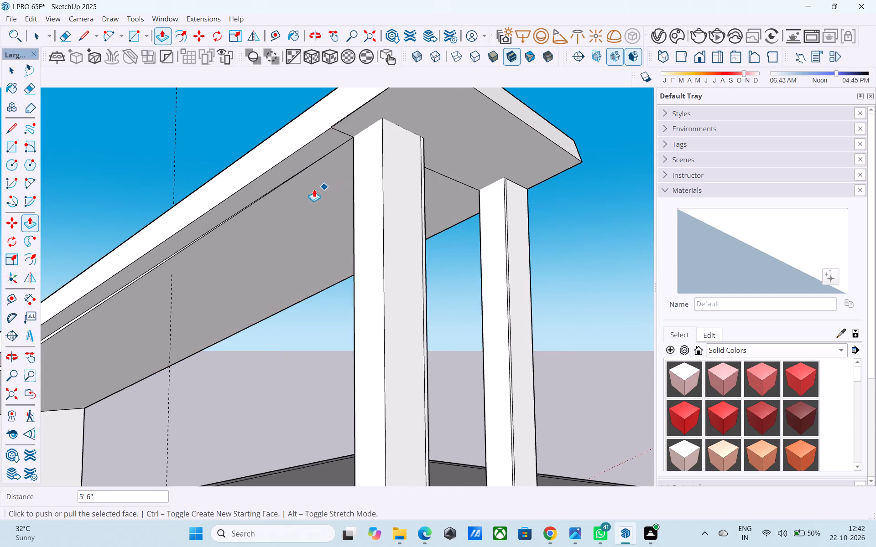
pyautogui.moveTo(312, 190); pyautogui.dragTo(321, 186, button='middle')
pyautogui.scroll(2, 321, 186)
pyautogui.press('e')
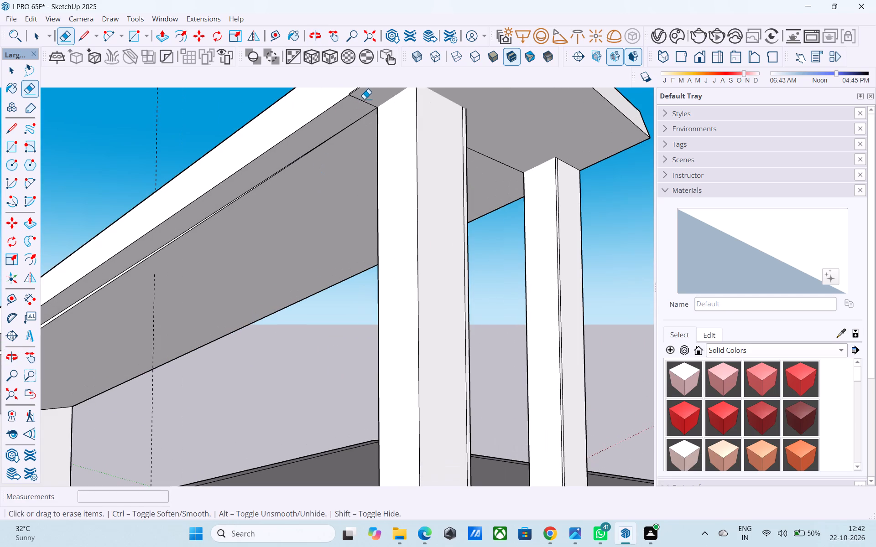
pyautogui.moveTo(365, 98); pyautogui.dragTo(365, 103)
# Undo the underside seam erasure, the wedge's Push/Pull, its closing edge and the side seam erasure.
pyautogui.hotkey('ctrl', 'z')
pyautogui.hotkey('ctrl', 'z')
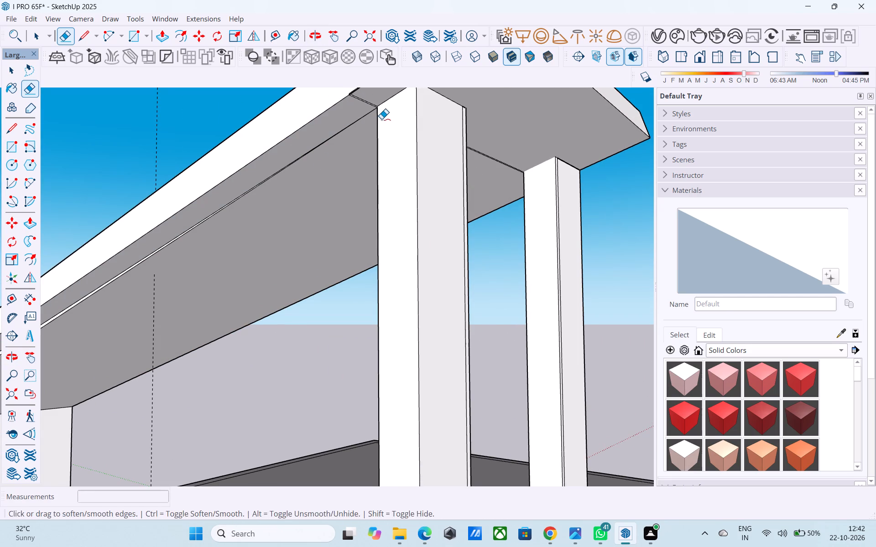
pyautogui.hotkey('ctrl', 'z')
pyautogui.hotkey('ctrl', 'z')
pyautogui.press('space')
# Erase the seams dividing the overhang from the sloping roof band on its front side face and its top face.
pyautogui.moveTo(374, 150); pyautogui.dragTo(347, 260, button='middle')
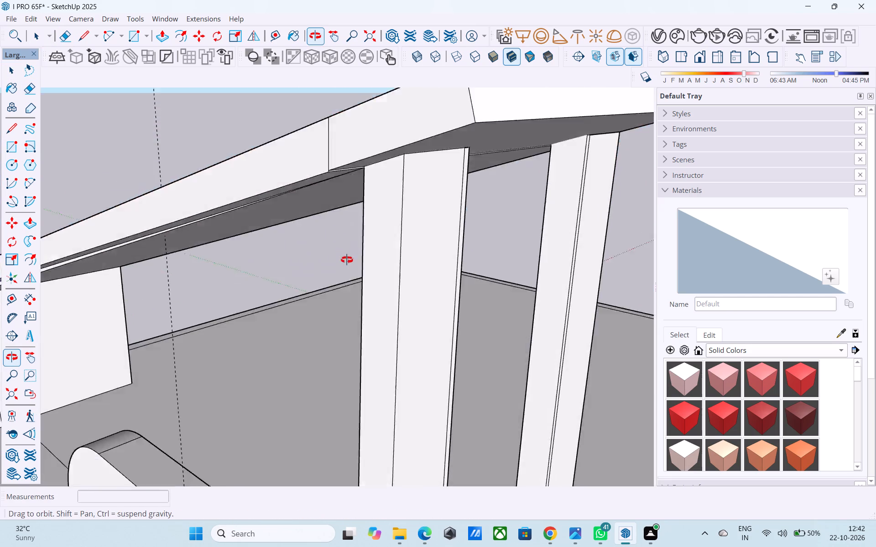
pyautogui.moveTo(347, 260); pyautogui.dragTo(346, 297, button='middle')
pyautogui.scroll(3, 333, 208)
pyautogui.press('e')
pyautogui.moveTo(333, 208); pyautogui.dragTo(320, 205)
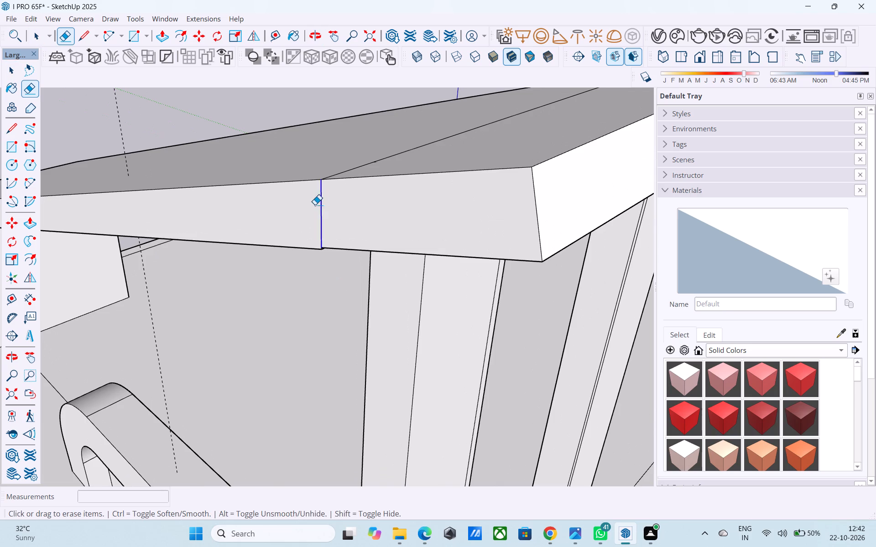
pyautogui.moveTo(379, 162); pyautogui.dragTo(374, 158)
pyautogui.scroll(-4, 372, 162)
pyautogui.scroll(4, 373, 165)
pyautogui.moveTo(367, 168); pyautogui.dragTo(355, 165)
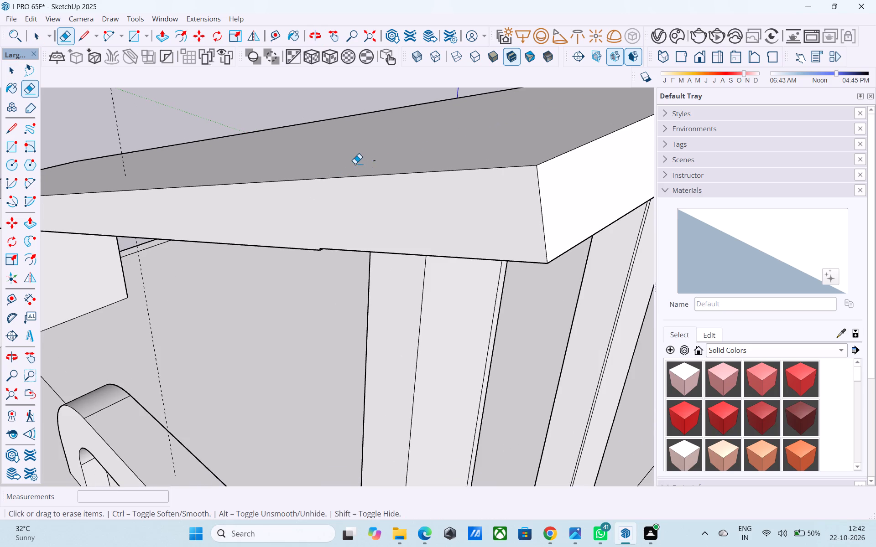
pyautogui.scroll(-5, 355, 164)
pyautogui.press('space')
# Save the model.
pyautogui.moveTo(352, 170); pyautogui.dragTo(431, 150, button='middle')
pyautogui.hotkey('ctrl', 's')
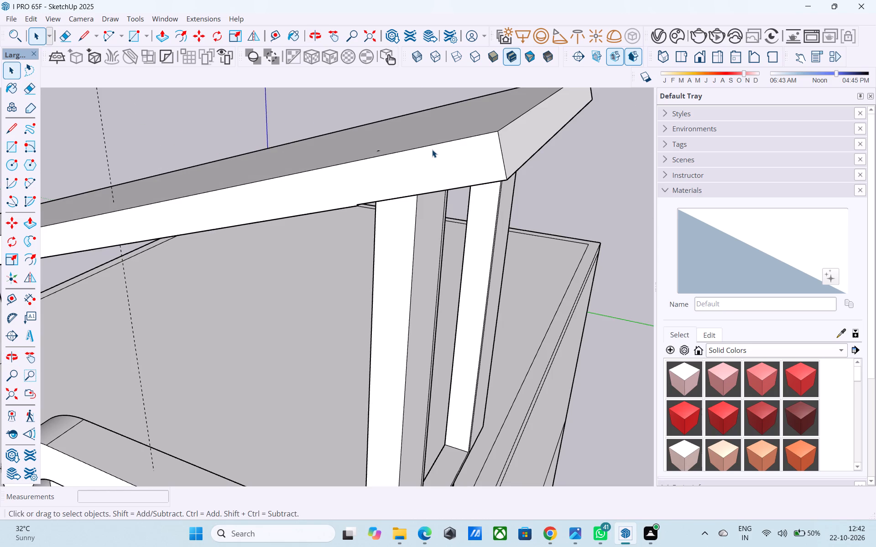
pyautogui.press('space')
# Examine the sloping roof and overhang against the whole front facade, from the front and from above.
pyautogui.scroll(-5, 433, 152)
pyautogui.scroll(1, 429, 153)
pyautogui.scroll(-5, 425, 157)
pyautogui.moveTo(414, 193); pyautogui.dragTo(479, 125, button='middle')
pyautogui.scroll(-5, 479, 124)
pyautogui.moveTo(463, 140); pyautogui.dragTo(476, 134, button='middle')
pyautogui.scroll(-3, 476, 134)
pyautogui.moveTo(476, 134); pyautogui.dragTo(485, 111, button='middle')
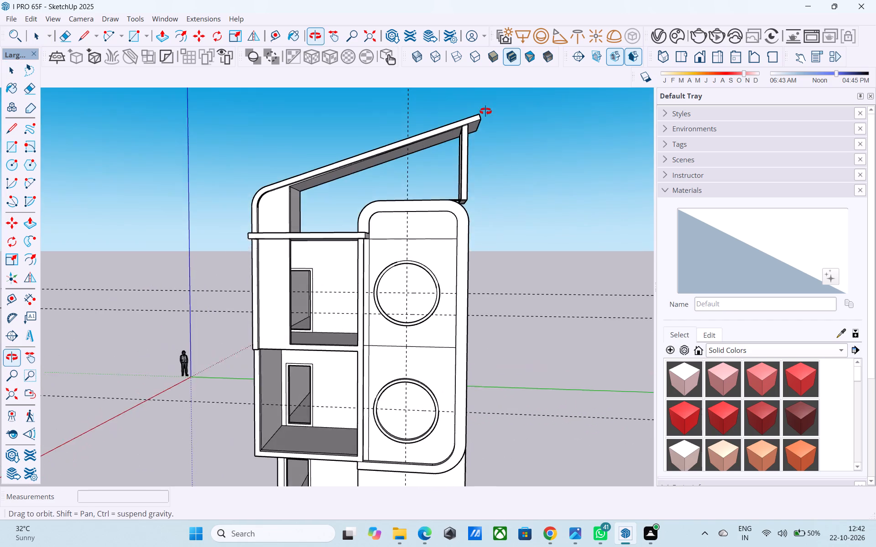
pyautogui.moveTo(485, 111); pyautogui.dragTo(507, 279, button='middle')
pyautogui.moveTo(428, 171); pyautogui.dragTo(454, 296, button='middle')
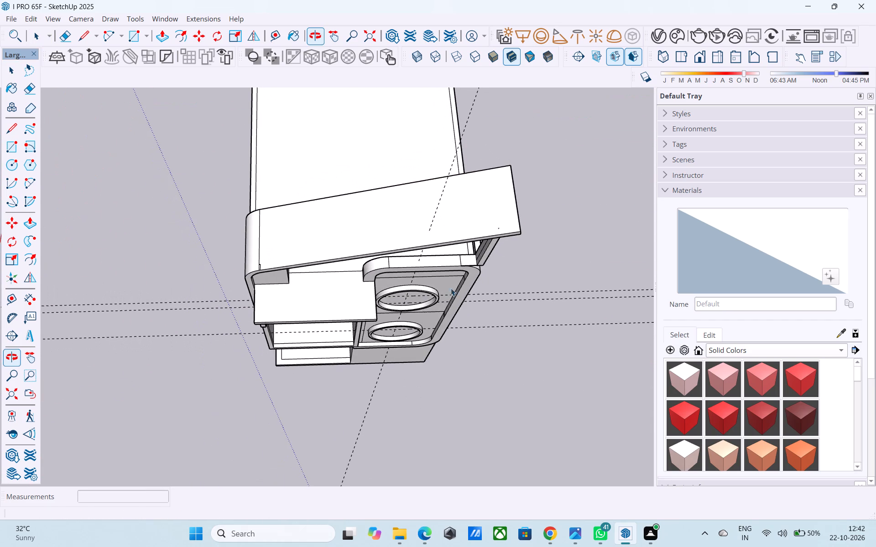
pyautogui.scroll(5, 444, 223)
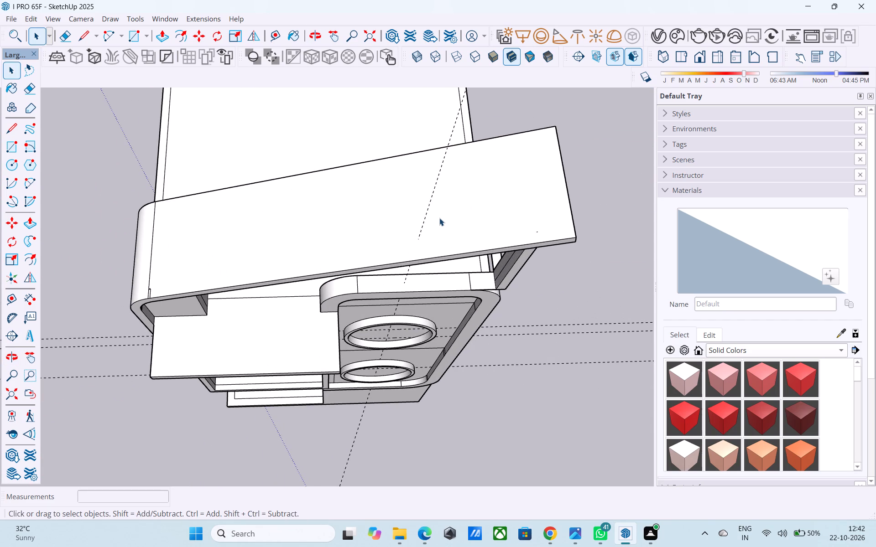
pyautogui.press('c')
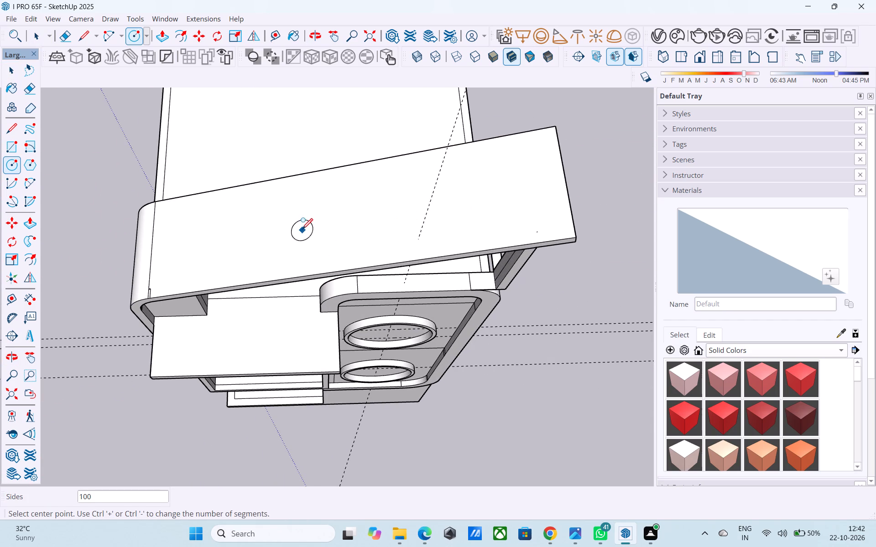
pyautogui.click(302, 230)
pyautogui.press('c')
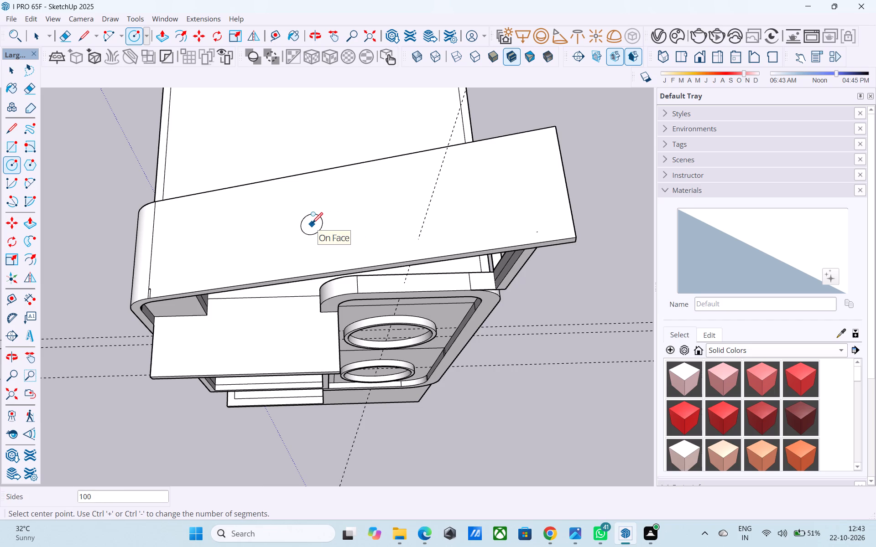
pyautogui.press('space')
# Draw a centre line about 20' 4" long along the sloping roof's top face, from the overhang's end edge to the curved corner.
pyautogui.write('L')
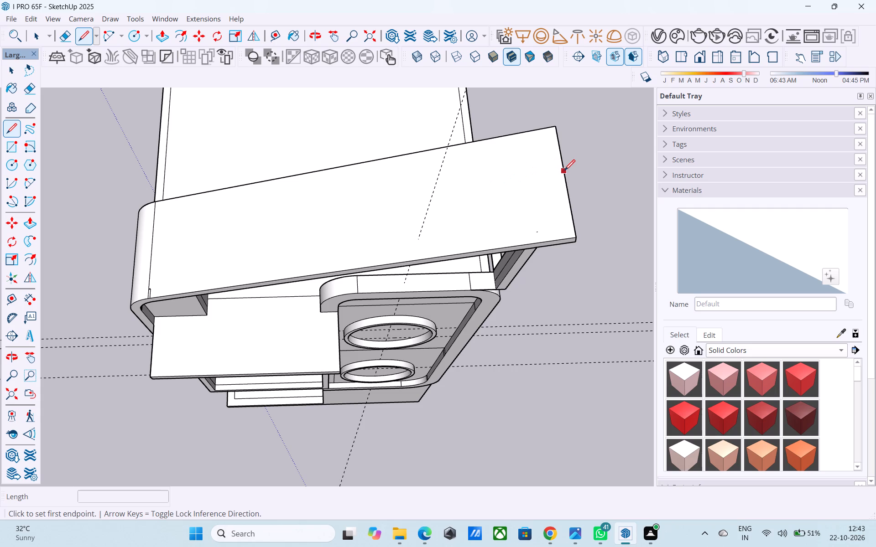
pyautogui.click(564, 178)
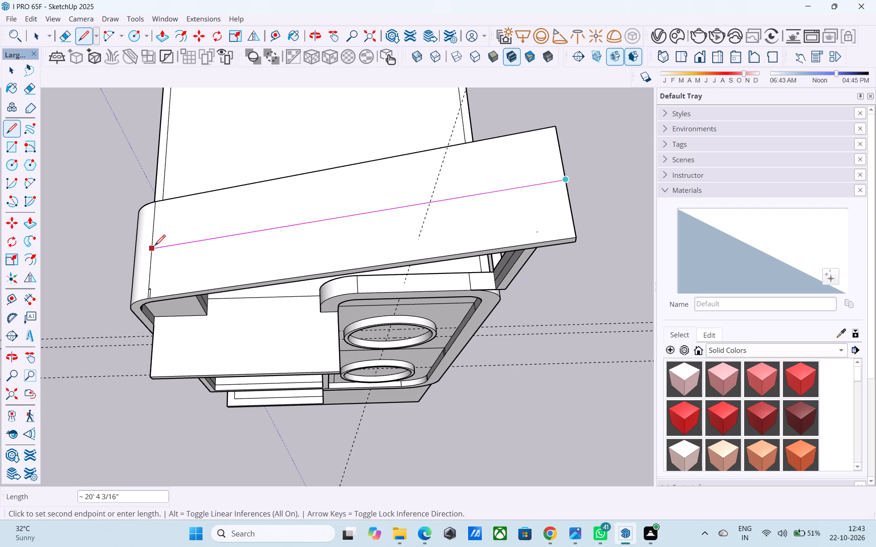
pyautogui.click(155, 247)
pyautogui.press('space')
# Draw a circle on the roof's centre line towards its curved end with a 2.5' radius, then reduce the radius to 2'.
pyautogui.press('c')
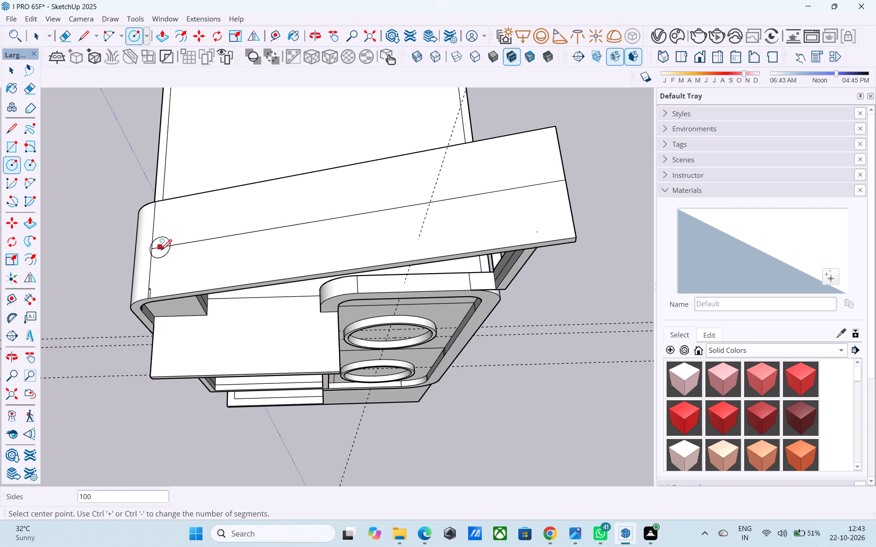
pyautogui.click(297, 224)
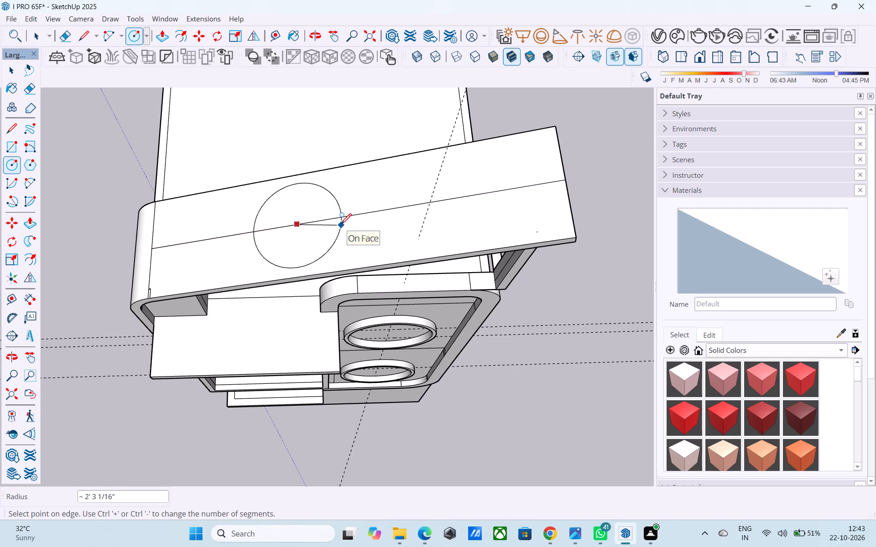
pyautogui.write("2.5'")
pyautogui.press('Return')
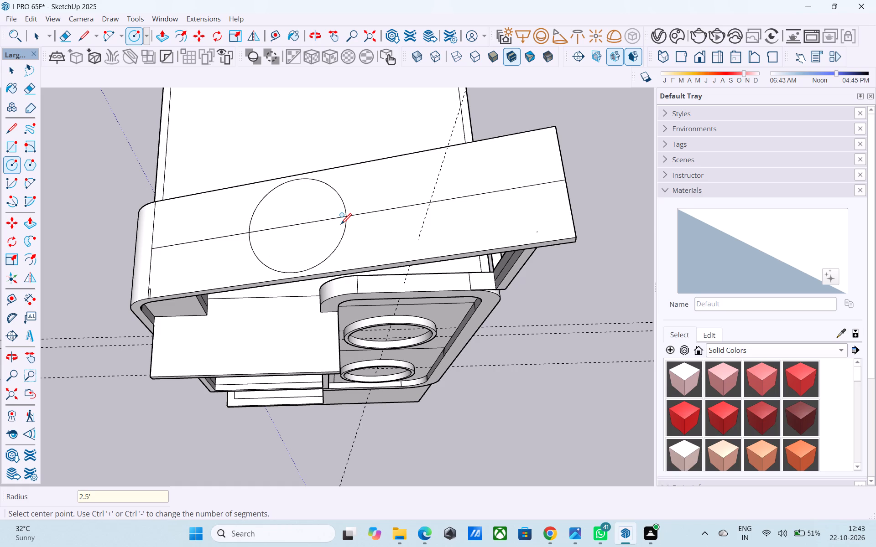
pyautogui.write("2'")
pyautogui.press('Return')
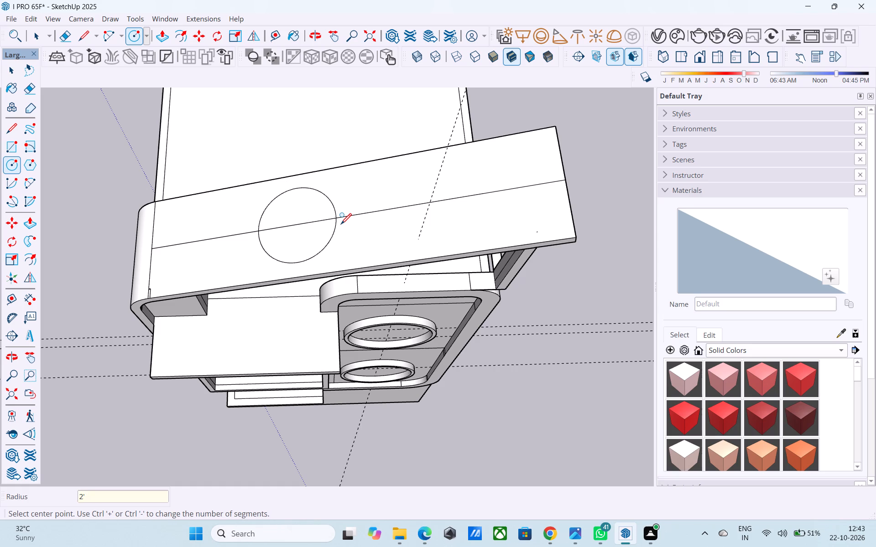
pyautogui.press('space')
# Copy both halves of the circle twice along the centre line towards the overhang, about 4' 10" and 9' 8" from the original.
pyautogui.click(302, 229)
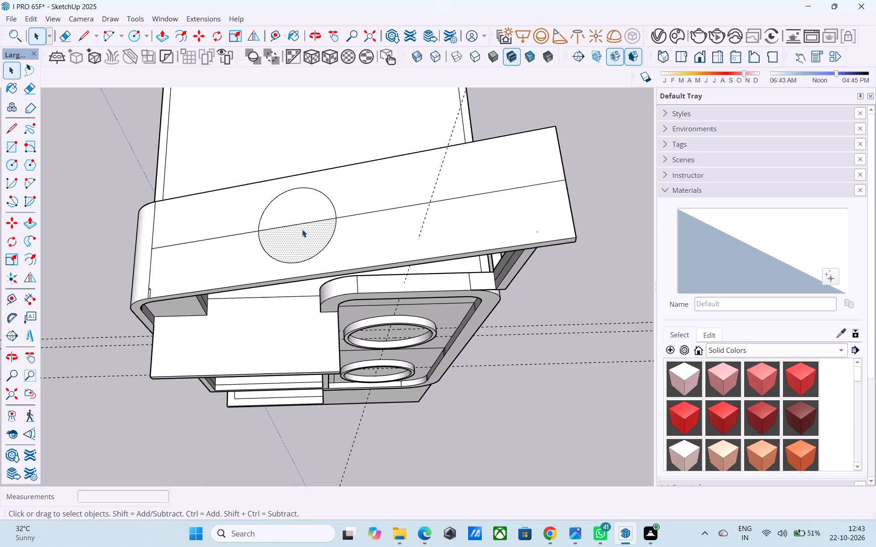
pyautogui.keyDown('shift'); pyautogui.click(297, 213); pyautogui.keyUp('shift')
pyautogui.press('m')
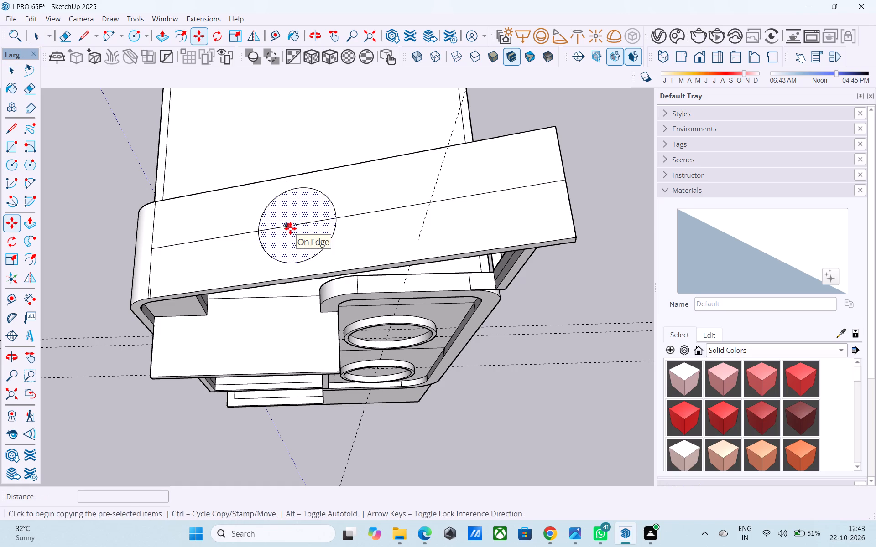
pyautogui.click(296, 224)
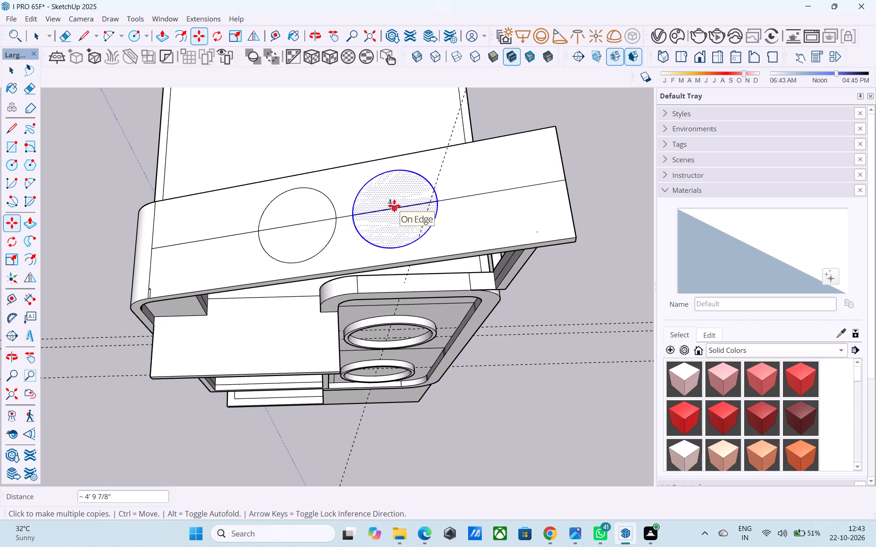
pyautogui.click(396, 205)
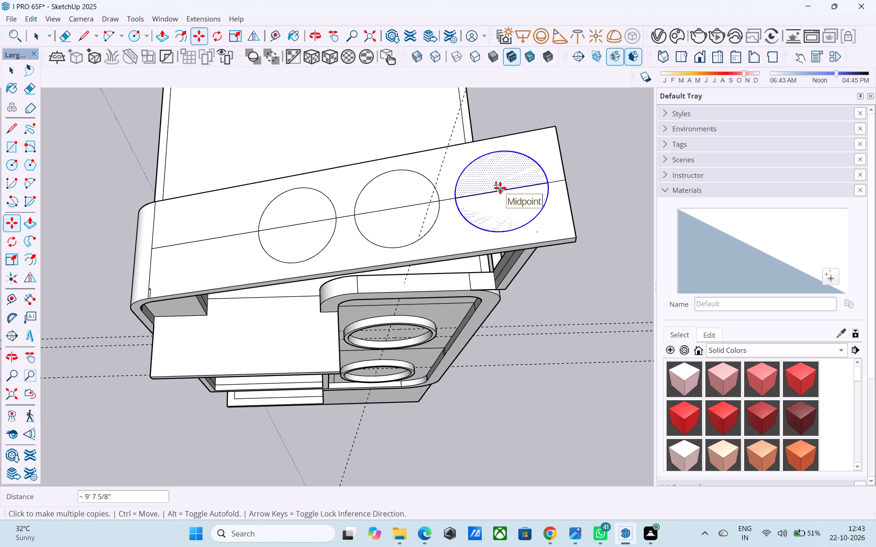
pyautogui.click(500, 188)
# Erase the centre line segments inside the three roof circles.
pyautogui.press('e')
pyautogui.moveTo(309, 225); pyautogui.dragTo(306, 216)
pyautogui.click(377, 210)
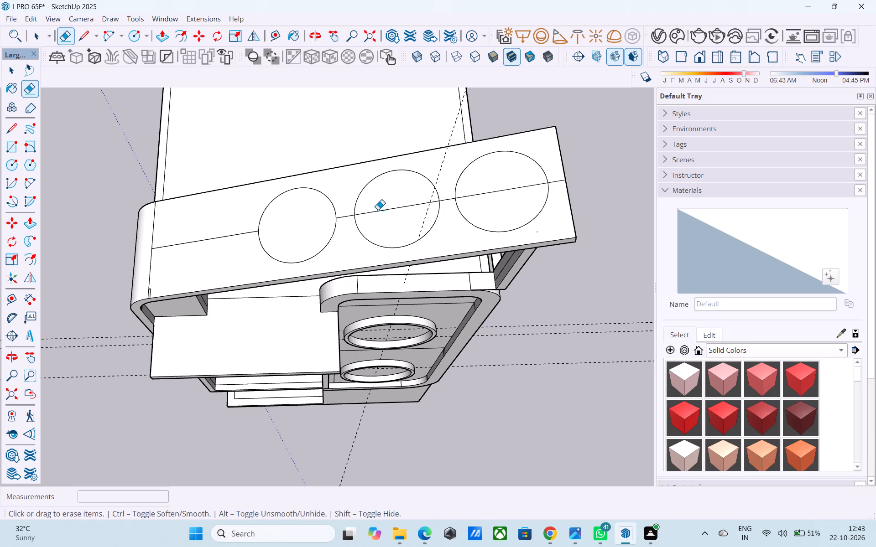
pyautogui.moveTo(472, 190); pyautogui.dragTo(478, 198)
# Examine the size and spacing of the three roof circles against the front facade from several angles.
pyautogui.scroll(-5, 377, 245)
pyautogui.moveTo(368, 252); pyautogui.dragTo(353, 103, button='middle')
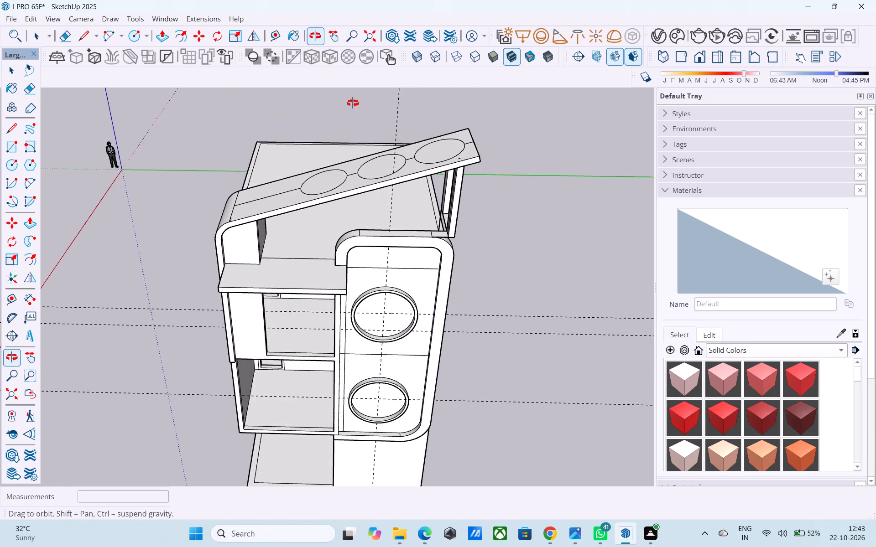
pyautogui.moveTo(353, 103); pyautogui.dragTo(342, 113, button='middle')
pyautogui.scroll(4, 342, 113)
pyautogui.scroll(-4, 345, 127)
pyautogui.keyDown('shift'); pyautogui.moveTo(345, 161); pyautogui.dragTo(334, 207, button='middle'); pyautogui.keyUp('shift')
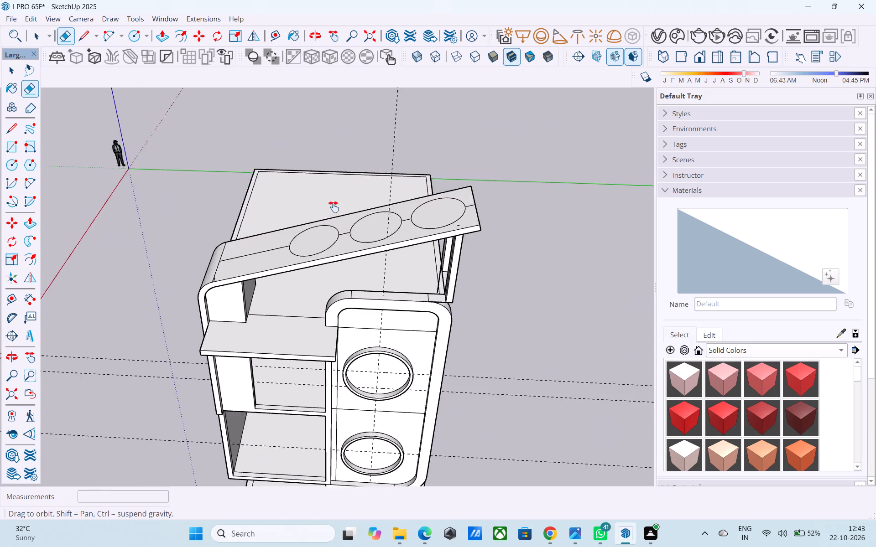
pyautogui.keyDown('shift'); pyautogui.moveTo(334, 207); pyautogui.dragTo(309, 74, button='middle'); pyautogui.keyUp('shift')
pyautogui.moveTo(384, 225); pyautogui.dragTo(426, 346, button='middle')
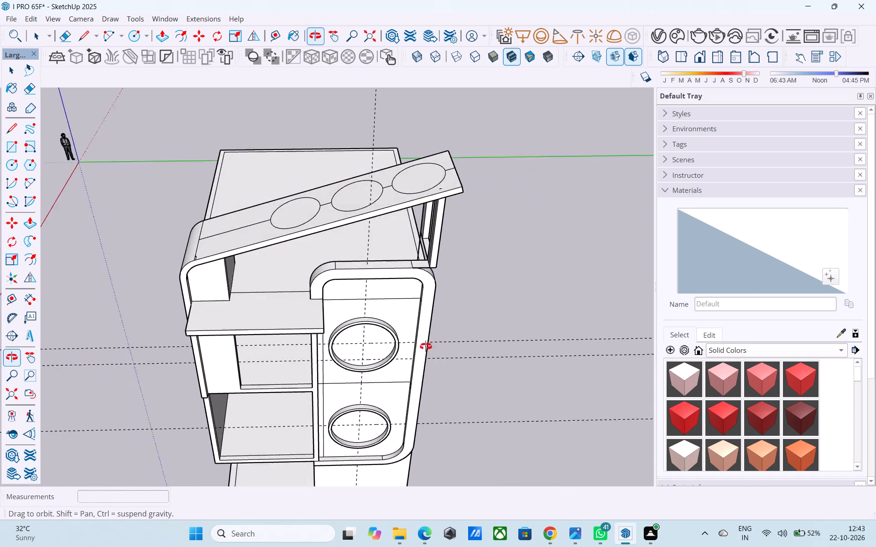
pyautogui.moveTo(426, 346); pyautogui.dragTo(263, 225, button='middle')
pyautogui.moveTo(398, 271); pyautogui.dragTo(400, 281, button='middle')
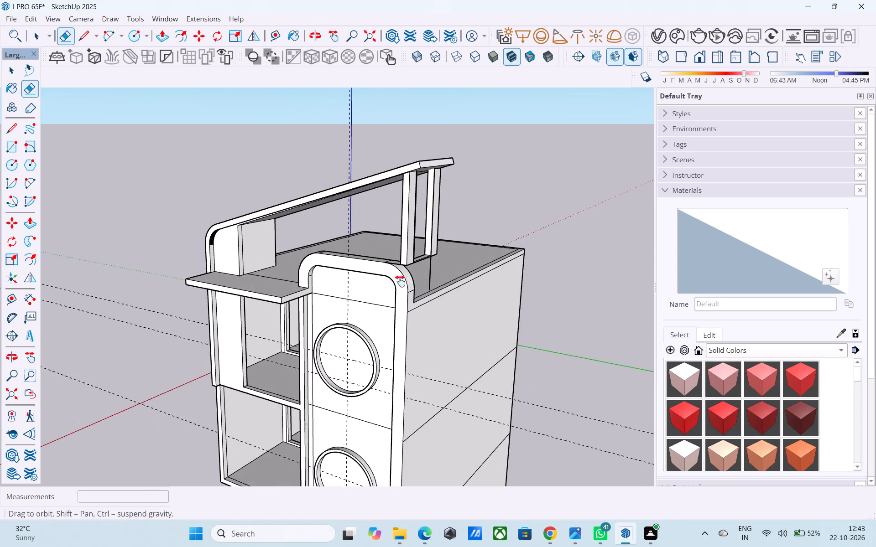
pyautogui.moveTo(400, 281); pyautogui.dragTo(532, 412, button='middle')
pyautogui.moveTo(434, 279); pyautogui.dragTo(431, 356, button='middle')
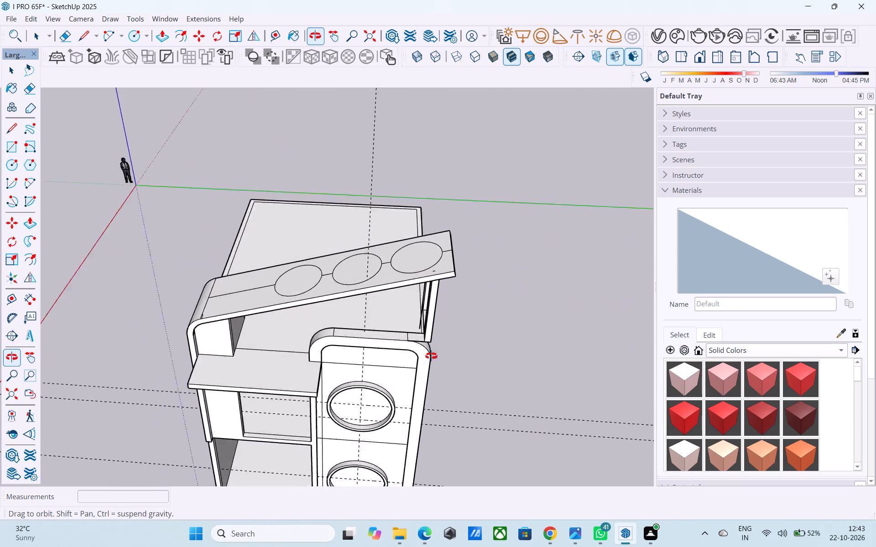
pyautogui.moveTo(431, 356); pyautogui.dragTo(437, 378, button='middle')
pyautogui.scroll(5, 422, 356)
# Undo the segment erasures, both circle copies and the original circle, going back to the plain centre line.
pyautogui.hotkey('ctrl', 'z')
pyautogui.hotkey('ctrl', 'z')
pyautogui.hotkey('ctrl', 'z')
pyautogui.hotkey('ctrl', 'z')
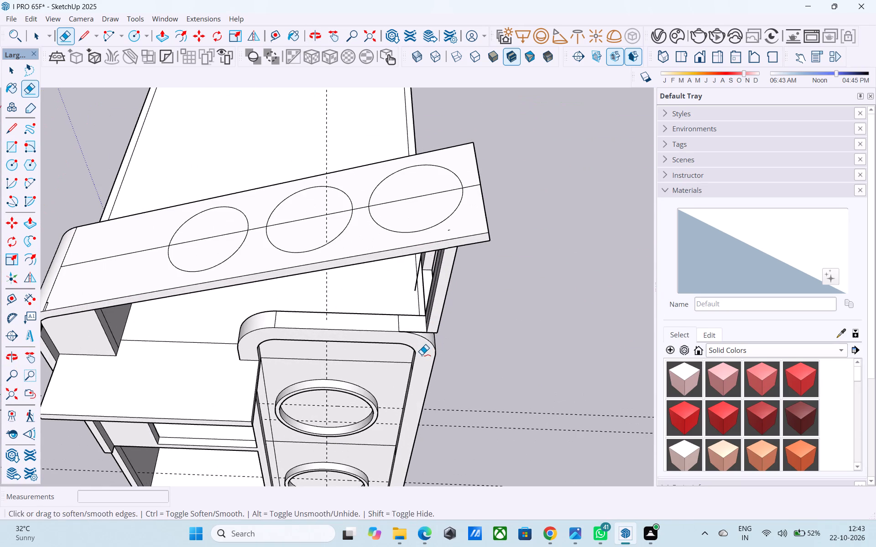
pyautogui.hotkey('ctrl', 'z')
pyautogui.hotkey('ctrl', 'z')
# Draw a circle of 2' radius centred on the roof's centre line, about a third of the way from the curved end.
pyautogui.scroll(-2, 278, 321)
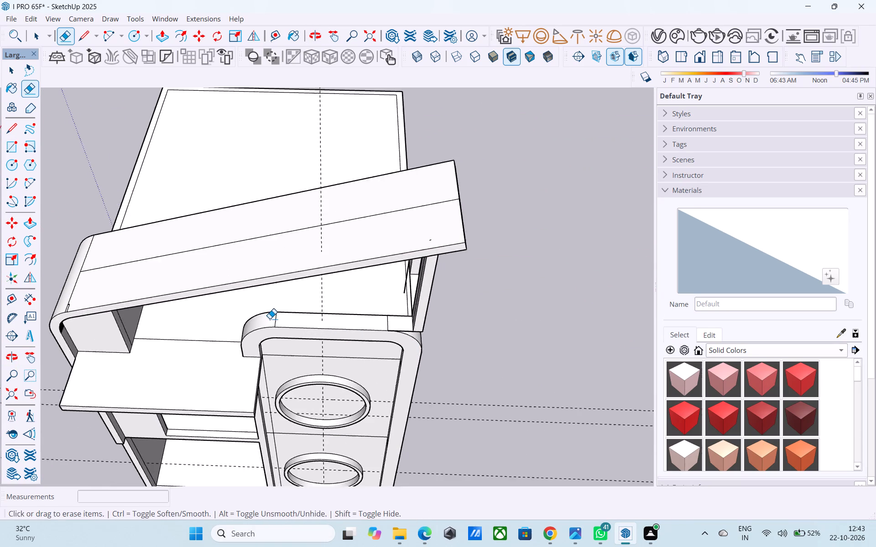
pyautogui.scroll(-1, 270, 319)
pyautogui.keyDown('shift'); pyautogui.moveTo(247, 312); pyautogui.dragTo(340, 338, button='middle'); pyautogui.keyUp('shift')
pyautogui.press('c')
pyautogui.moveTo(292, 303); pyautogui.dragTo(298, 332, button='middle')
pyautogui.scroll(3, 298, 331)
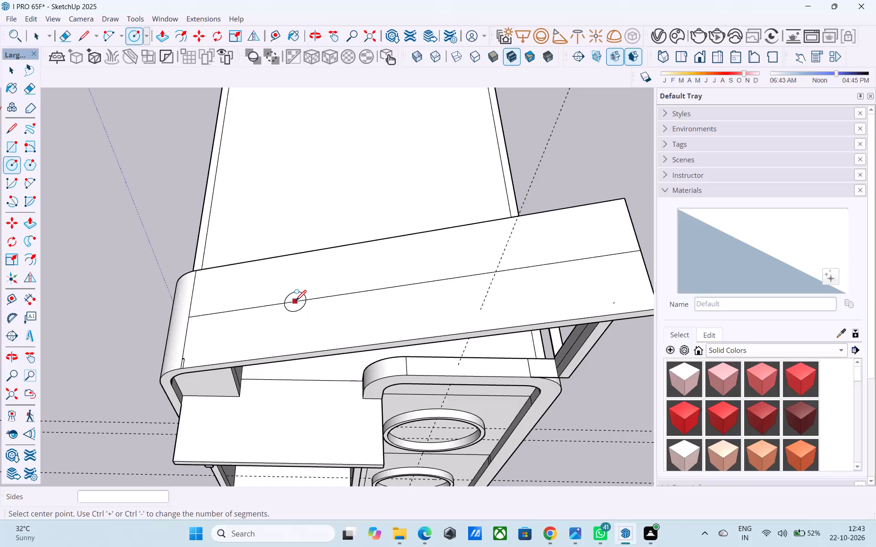
pyautogui.click(296, 302)
pyautogui.press('c')
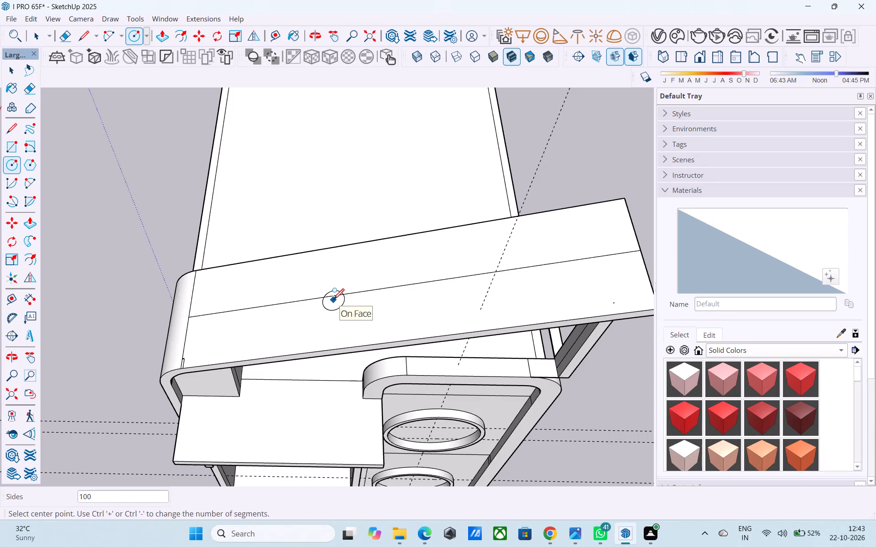
pyautogui.click(332, 297)
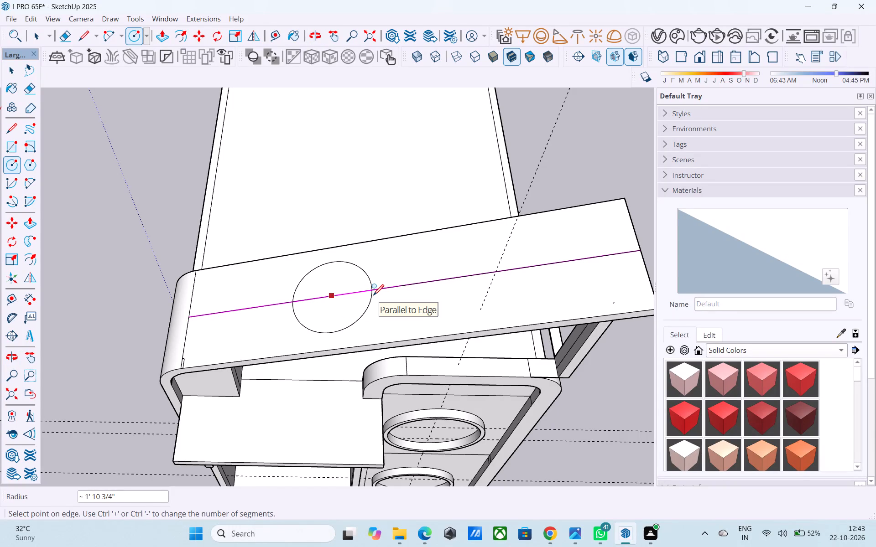
pyautogui.write("2'")
pyautogui.press('Return')
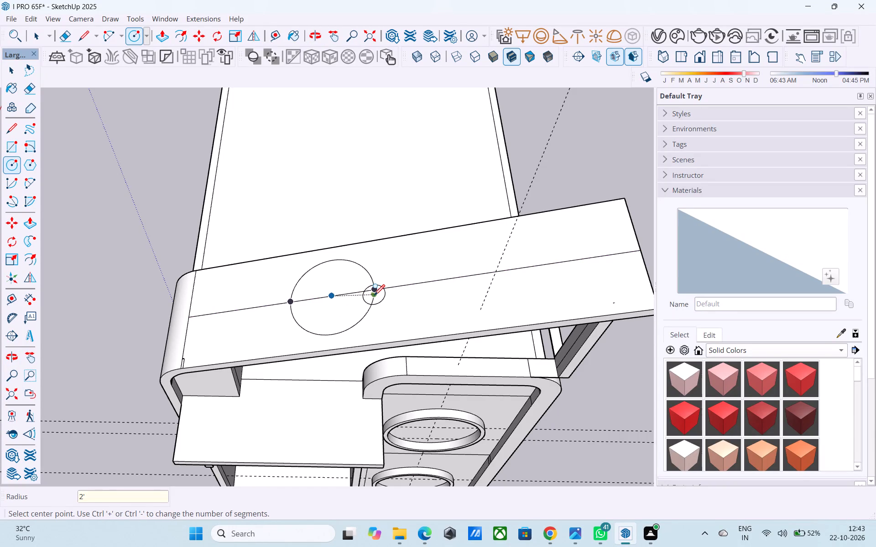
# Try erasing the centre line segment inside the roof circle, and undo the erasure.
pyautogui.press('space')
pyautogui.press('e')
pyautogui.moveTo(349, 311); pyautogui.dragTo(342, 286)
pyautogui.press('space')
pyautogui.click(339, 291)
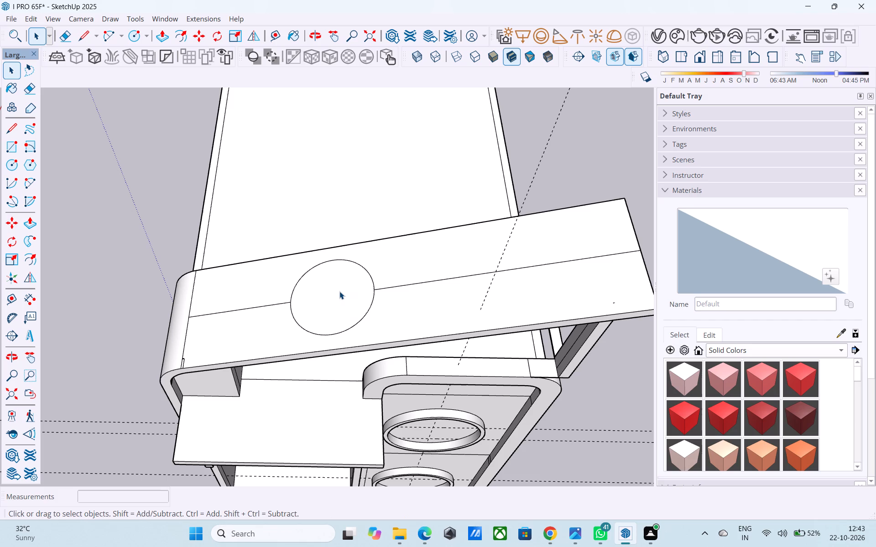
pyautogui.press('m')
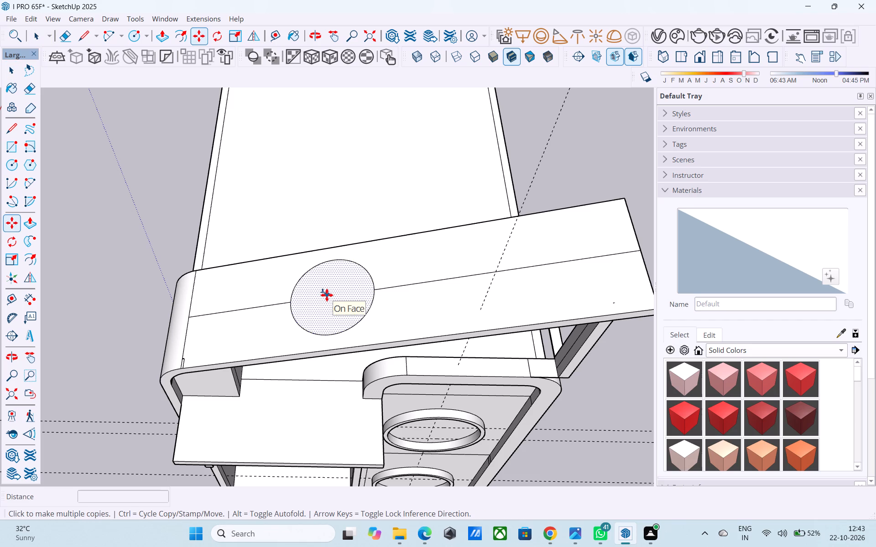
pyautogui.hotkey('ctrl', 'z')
# Copy the roof circle twice along the centre line towards the high end, spaced a little over 4' apart with narrow gaps between.
pyautogui.press('space')
pyautogui.click(327, 292)
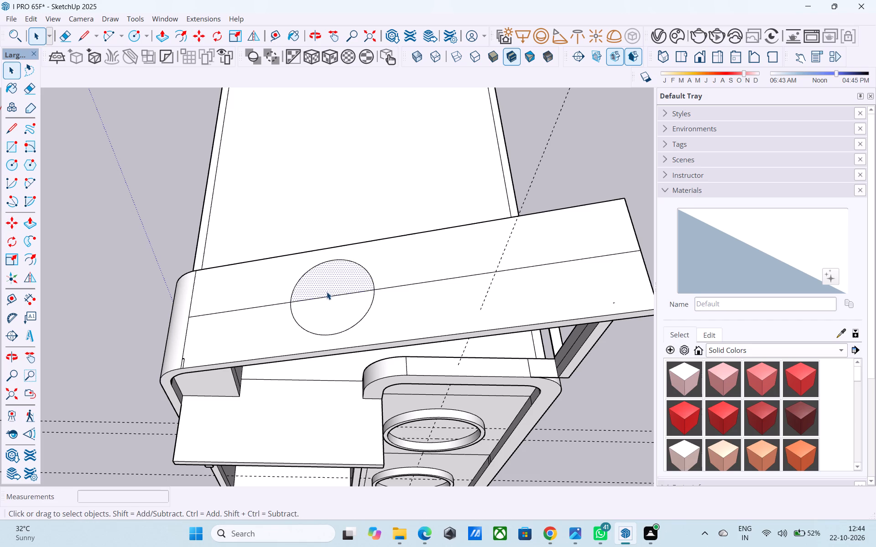
pyautogui.keyDown('shift'); pyautogui.click(328, 302); pyautogui.keyUp('shift')
pyautogui.press('m')
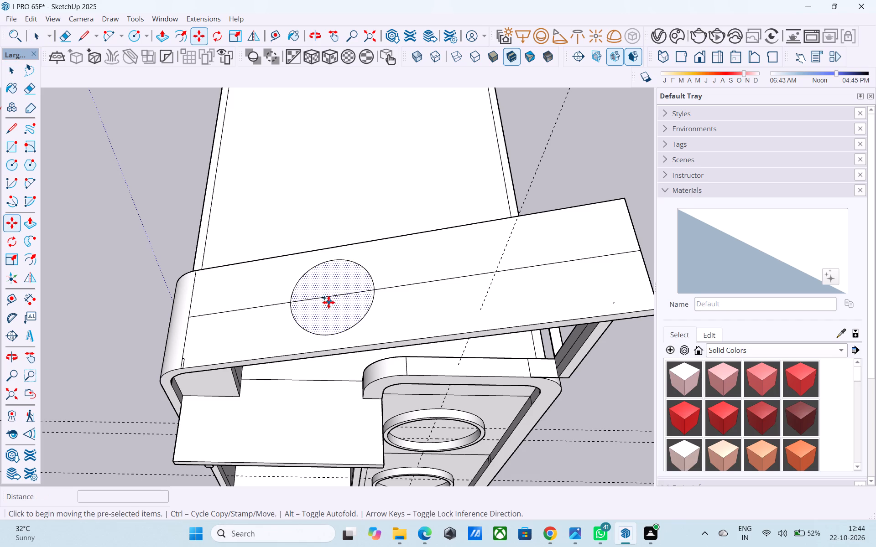
pyautogui.click(327, 298)
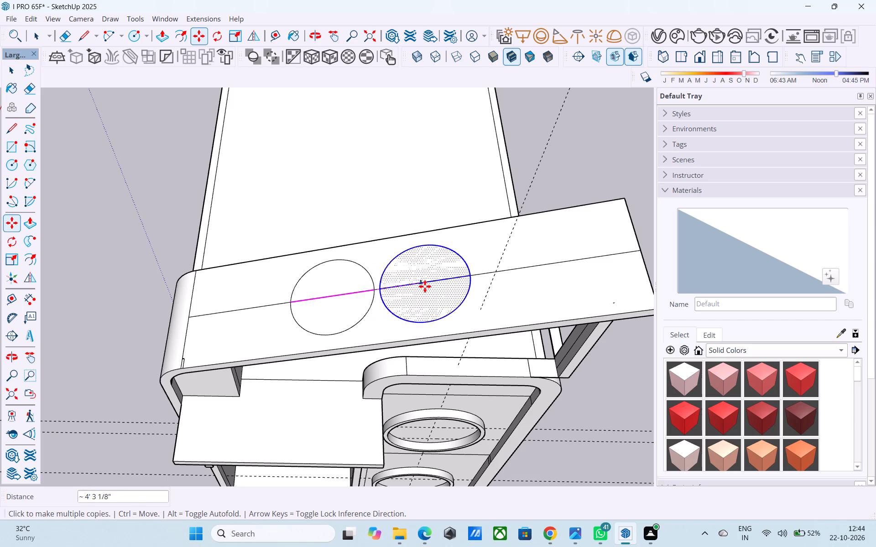
pyautogui.click(427, 285)
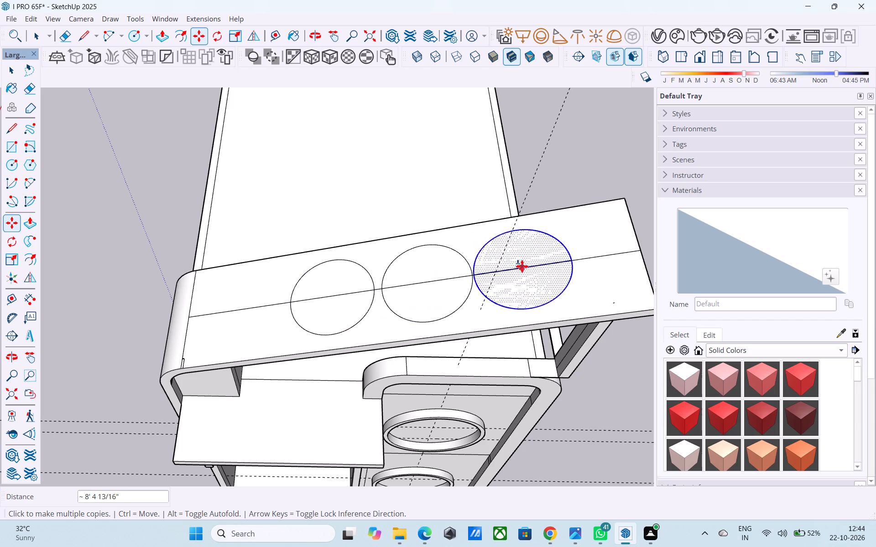
pyautogui.click(528, 266)
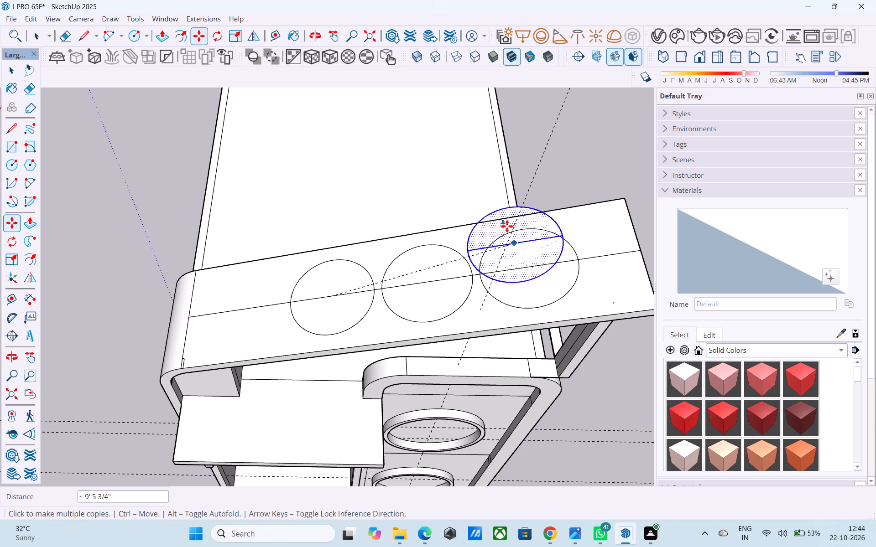
# Erase the centre line segments inside the three roof circles.
pyautogui.scroll(-5, 506, 226)
pyautogui.scroll(4, 434, 289)
pyautogui.press('e')
pyautogui.moveTo(395, 268); pyautogui.dragTo(390, 261)
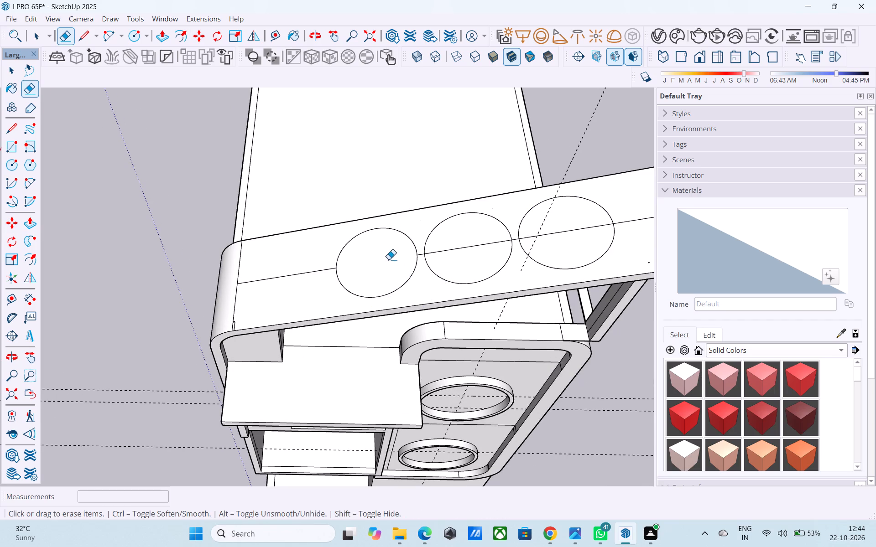
pyautogui.moveTo(441, 256); pyautogui.dragTo(443, 246)
pyautogui.moveTo(565, 239); pyautogui.dragTo(566, 230)
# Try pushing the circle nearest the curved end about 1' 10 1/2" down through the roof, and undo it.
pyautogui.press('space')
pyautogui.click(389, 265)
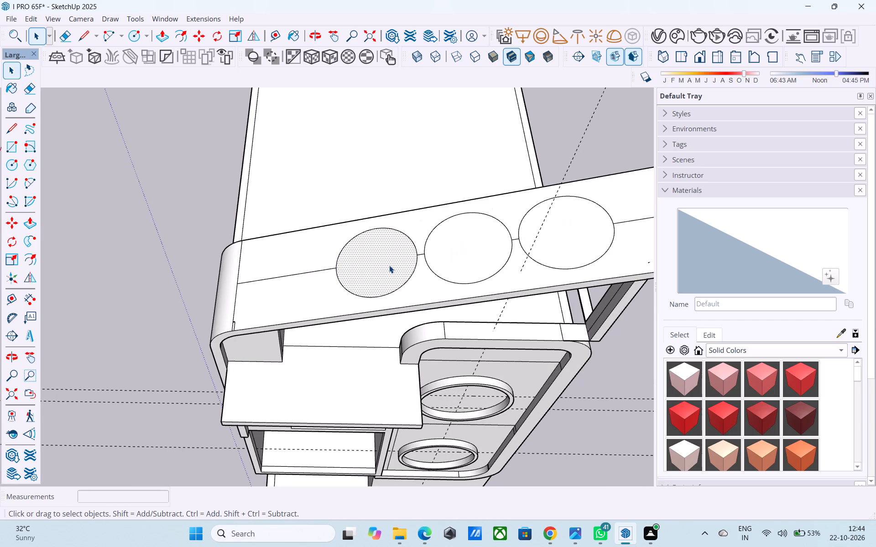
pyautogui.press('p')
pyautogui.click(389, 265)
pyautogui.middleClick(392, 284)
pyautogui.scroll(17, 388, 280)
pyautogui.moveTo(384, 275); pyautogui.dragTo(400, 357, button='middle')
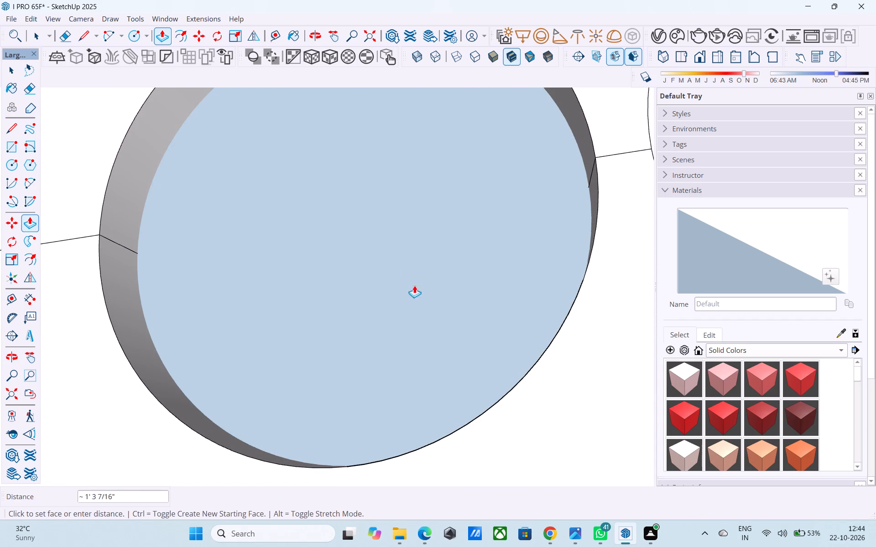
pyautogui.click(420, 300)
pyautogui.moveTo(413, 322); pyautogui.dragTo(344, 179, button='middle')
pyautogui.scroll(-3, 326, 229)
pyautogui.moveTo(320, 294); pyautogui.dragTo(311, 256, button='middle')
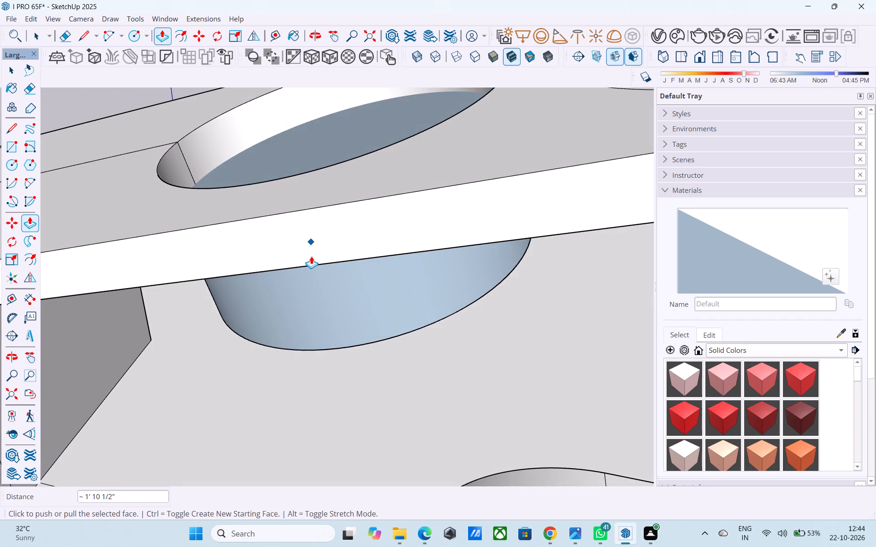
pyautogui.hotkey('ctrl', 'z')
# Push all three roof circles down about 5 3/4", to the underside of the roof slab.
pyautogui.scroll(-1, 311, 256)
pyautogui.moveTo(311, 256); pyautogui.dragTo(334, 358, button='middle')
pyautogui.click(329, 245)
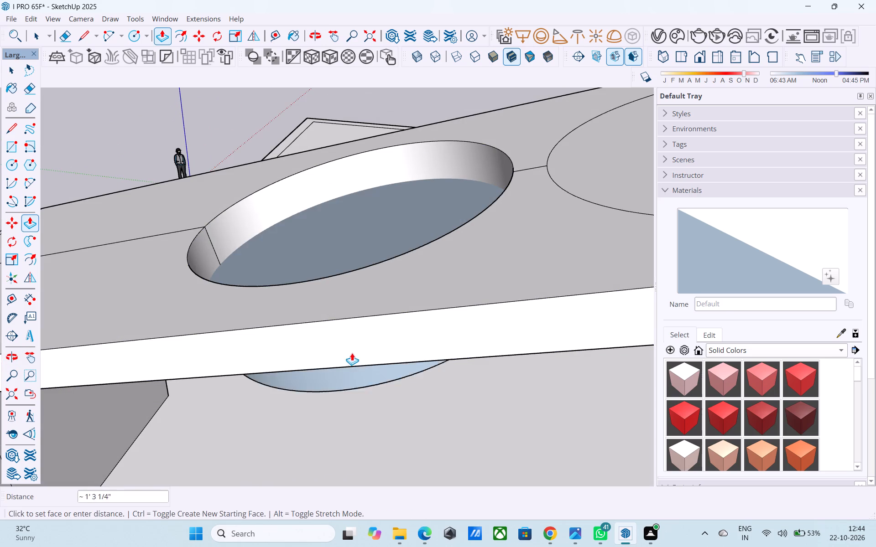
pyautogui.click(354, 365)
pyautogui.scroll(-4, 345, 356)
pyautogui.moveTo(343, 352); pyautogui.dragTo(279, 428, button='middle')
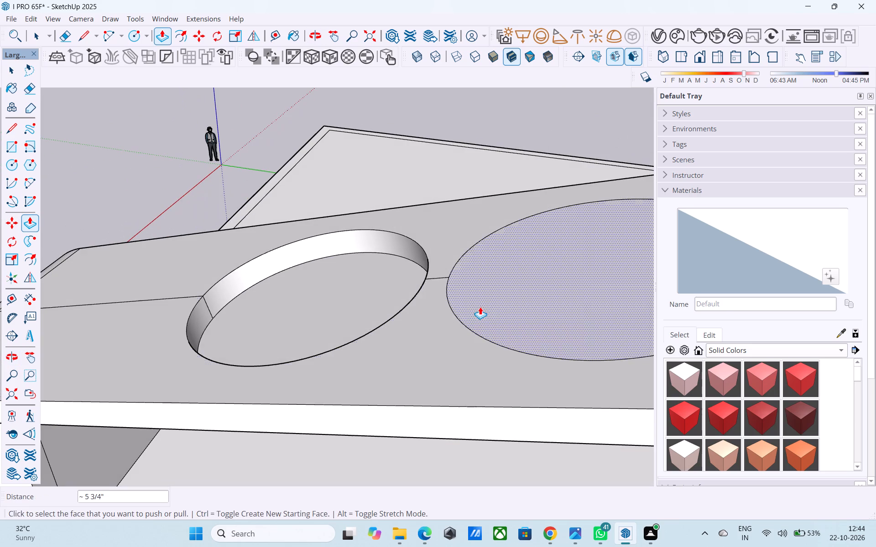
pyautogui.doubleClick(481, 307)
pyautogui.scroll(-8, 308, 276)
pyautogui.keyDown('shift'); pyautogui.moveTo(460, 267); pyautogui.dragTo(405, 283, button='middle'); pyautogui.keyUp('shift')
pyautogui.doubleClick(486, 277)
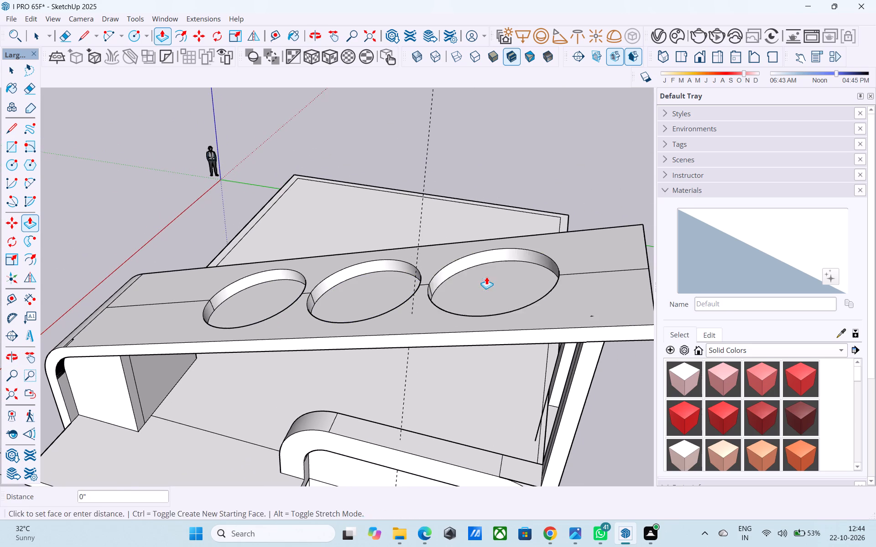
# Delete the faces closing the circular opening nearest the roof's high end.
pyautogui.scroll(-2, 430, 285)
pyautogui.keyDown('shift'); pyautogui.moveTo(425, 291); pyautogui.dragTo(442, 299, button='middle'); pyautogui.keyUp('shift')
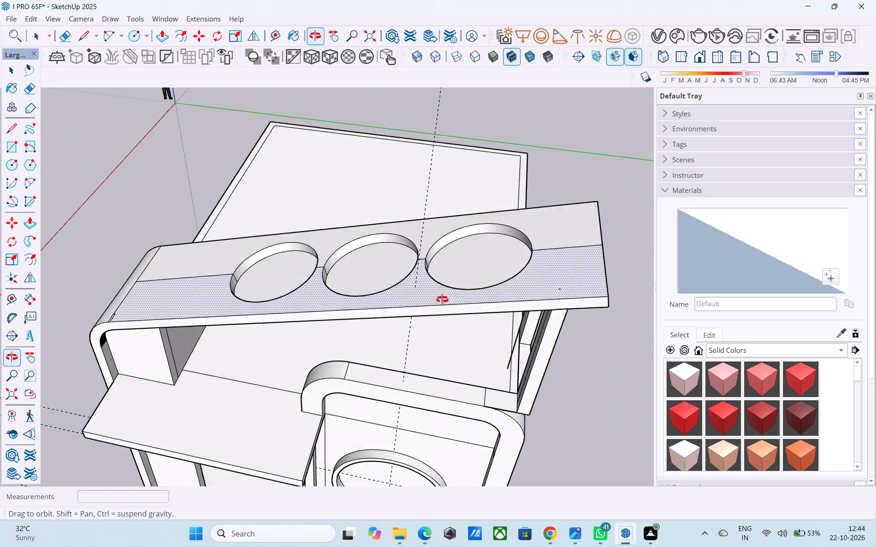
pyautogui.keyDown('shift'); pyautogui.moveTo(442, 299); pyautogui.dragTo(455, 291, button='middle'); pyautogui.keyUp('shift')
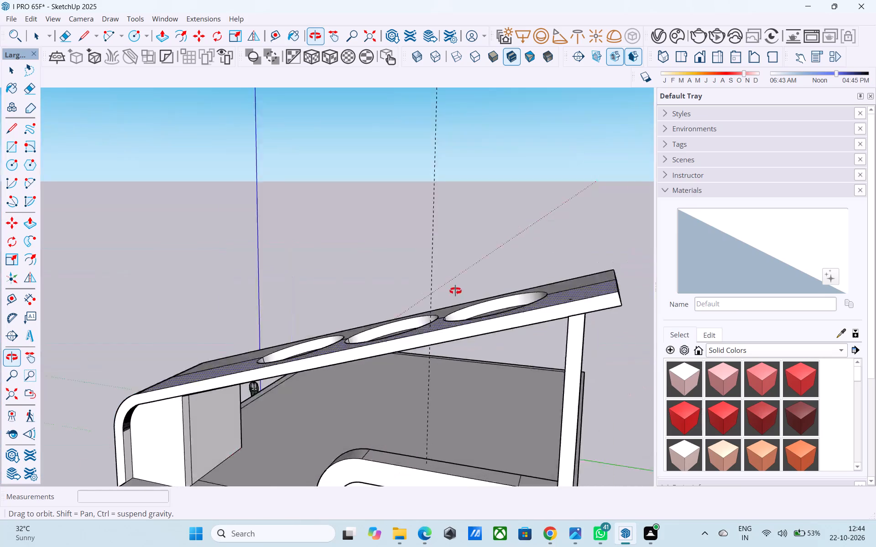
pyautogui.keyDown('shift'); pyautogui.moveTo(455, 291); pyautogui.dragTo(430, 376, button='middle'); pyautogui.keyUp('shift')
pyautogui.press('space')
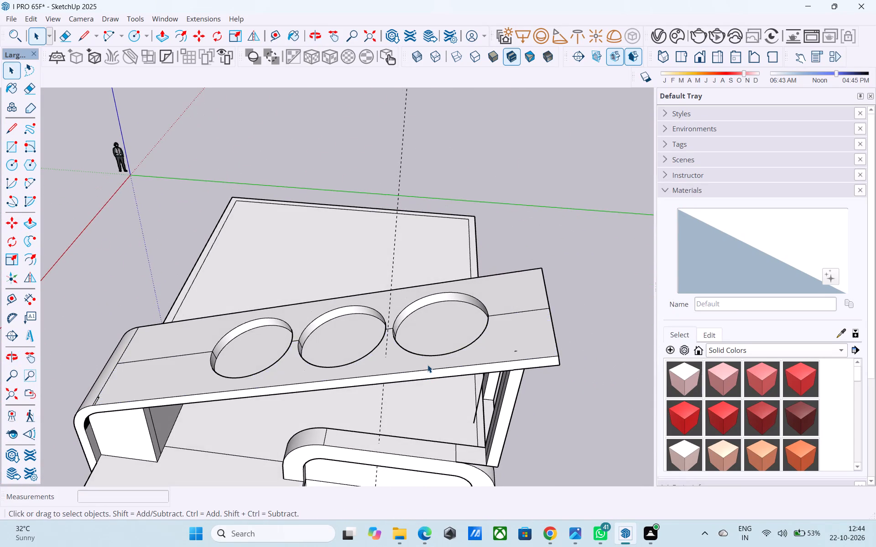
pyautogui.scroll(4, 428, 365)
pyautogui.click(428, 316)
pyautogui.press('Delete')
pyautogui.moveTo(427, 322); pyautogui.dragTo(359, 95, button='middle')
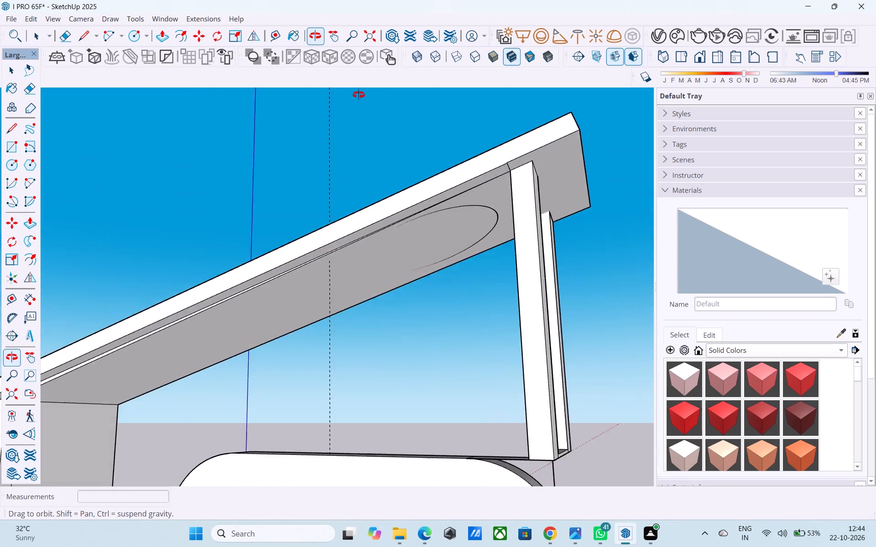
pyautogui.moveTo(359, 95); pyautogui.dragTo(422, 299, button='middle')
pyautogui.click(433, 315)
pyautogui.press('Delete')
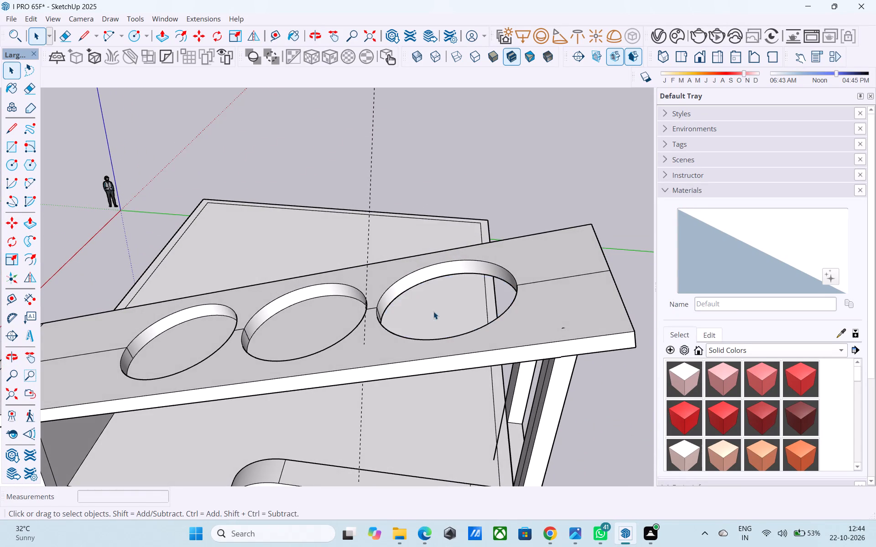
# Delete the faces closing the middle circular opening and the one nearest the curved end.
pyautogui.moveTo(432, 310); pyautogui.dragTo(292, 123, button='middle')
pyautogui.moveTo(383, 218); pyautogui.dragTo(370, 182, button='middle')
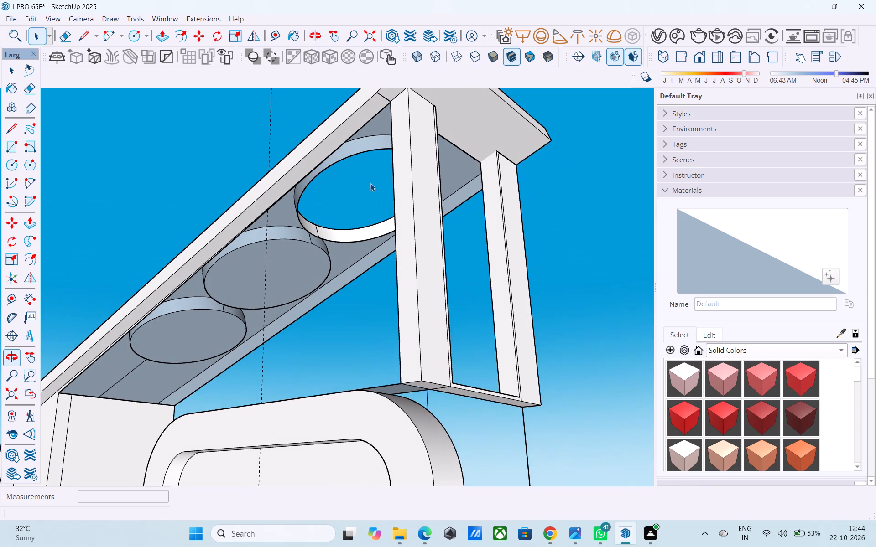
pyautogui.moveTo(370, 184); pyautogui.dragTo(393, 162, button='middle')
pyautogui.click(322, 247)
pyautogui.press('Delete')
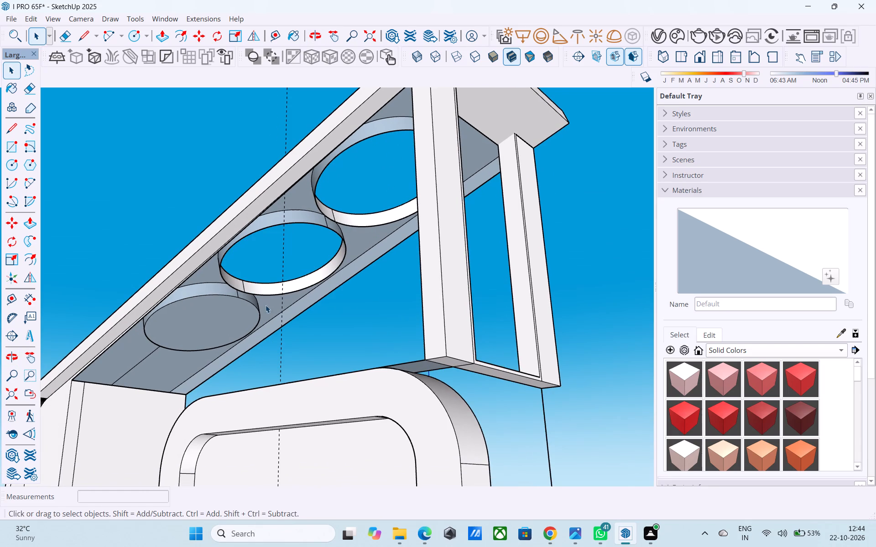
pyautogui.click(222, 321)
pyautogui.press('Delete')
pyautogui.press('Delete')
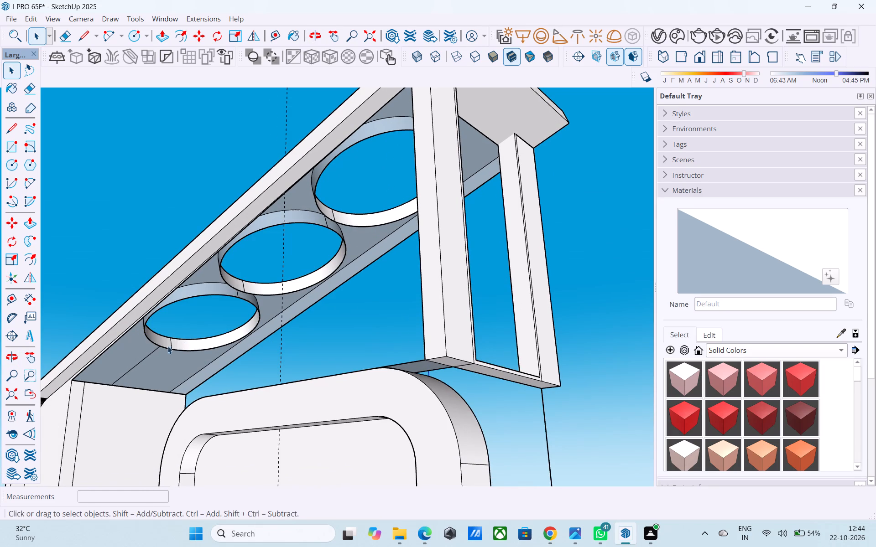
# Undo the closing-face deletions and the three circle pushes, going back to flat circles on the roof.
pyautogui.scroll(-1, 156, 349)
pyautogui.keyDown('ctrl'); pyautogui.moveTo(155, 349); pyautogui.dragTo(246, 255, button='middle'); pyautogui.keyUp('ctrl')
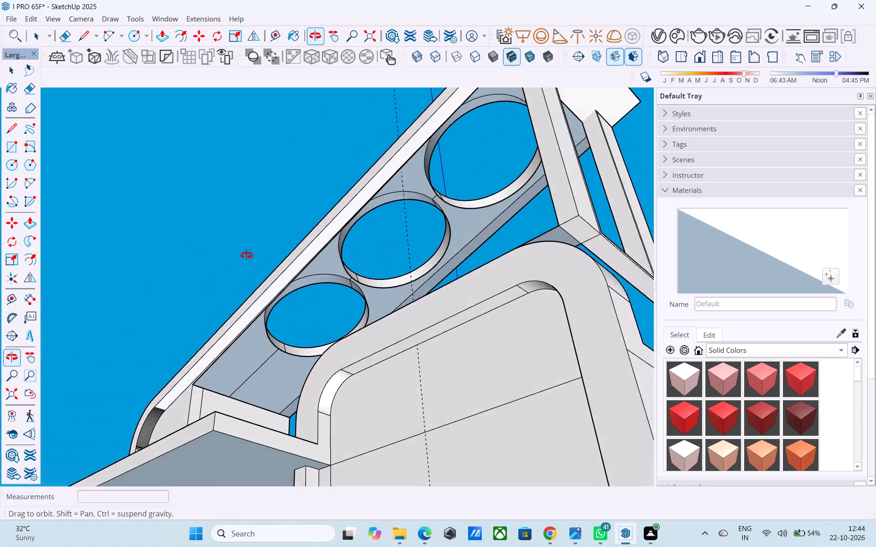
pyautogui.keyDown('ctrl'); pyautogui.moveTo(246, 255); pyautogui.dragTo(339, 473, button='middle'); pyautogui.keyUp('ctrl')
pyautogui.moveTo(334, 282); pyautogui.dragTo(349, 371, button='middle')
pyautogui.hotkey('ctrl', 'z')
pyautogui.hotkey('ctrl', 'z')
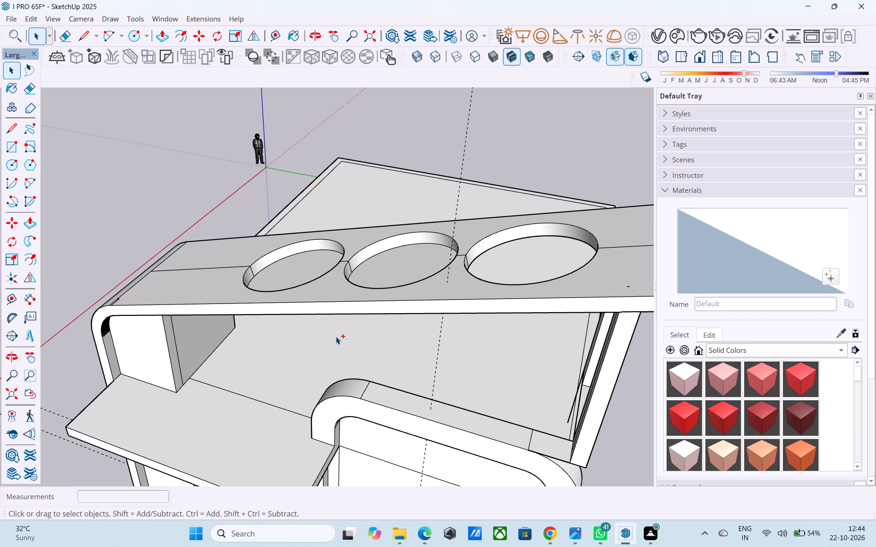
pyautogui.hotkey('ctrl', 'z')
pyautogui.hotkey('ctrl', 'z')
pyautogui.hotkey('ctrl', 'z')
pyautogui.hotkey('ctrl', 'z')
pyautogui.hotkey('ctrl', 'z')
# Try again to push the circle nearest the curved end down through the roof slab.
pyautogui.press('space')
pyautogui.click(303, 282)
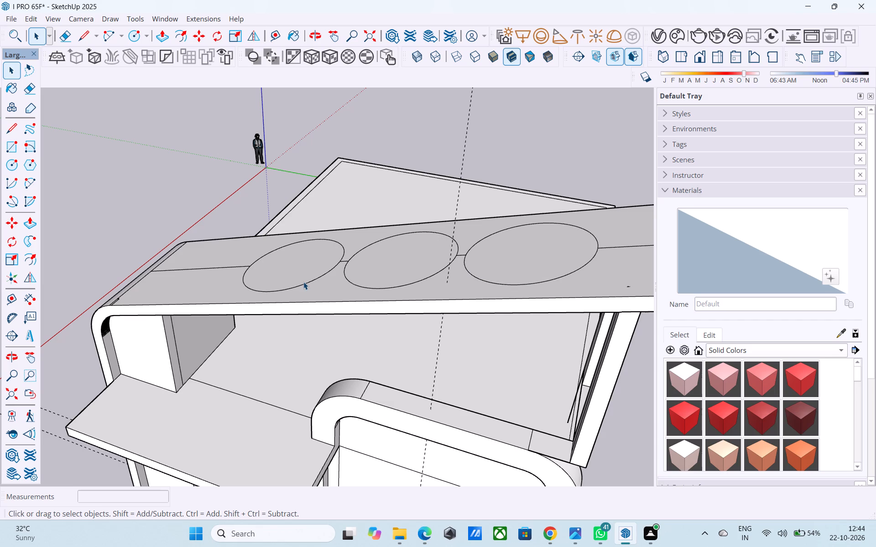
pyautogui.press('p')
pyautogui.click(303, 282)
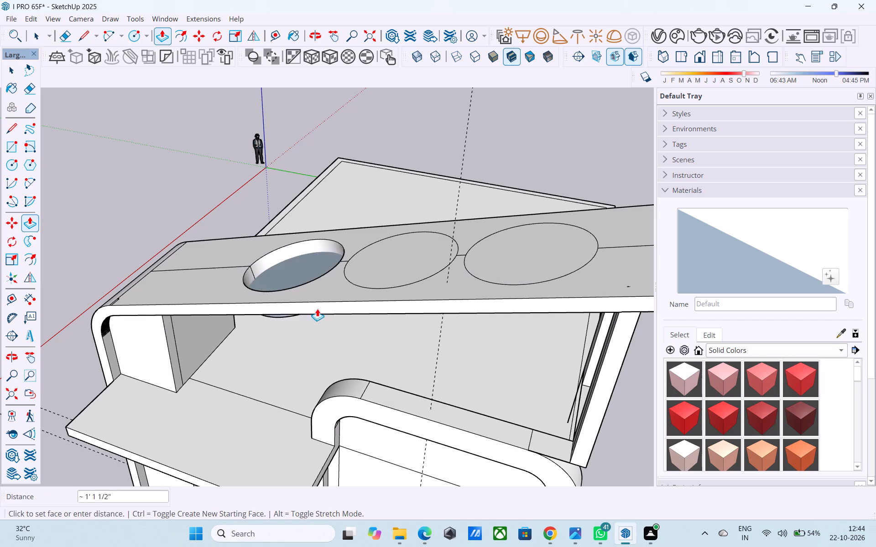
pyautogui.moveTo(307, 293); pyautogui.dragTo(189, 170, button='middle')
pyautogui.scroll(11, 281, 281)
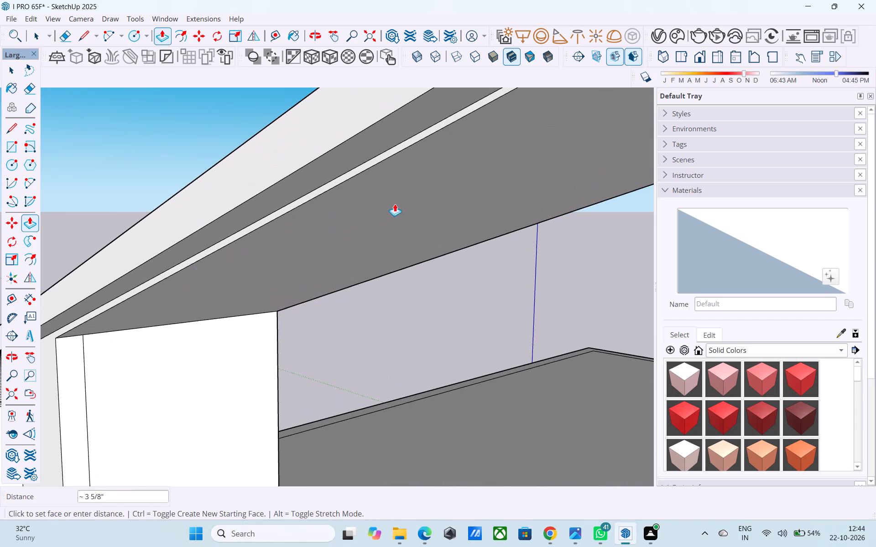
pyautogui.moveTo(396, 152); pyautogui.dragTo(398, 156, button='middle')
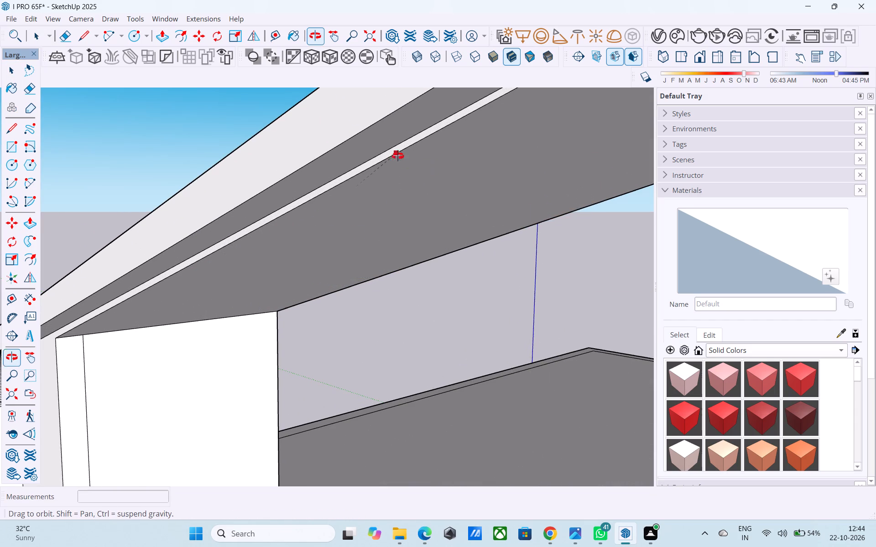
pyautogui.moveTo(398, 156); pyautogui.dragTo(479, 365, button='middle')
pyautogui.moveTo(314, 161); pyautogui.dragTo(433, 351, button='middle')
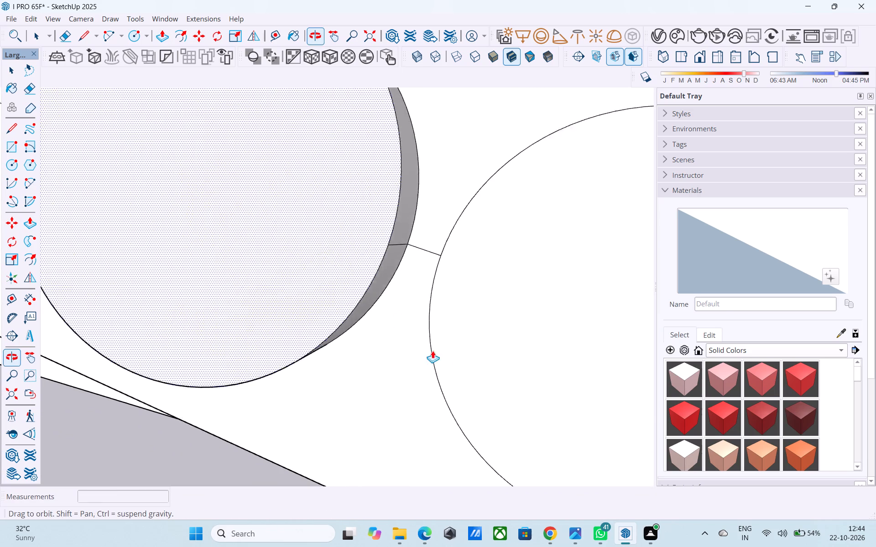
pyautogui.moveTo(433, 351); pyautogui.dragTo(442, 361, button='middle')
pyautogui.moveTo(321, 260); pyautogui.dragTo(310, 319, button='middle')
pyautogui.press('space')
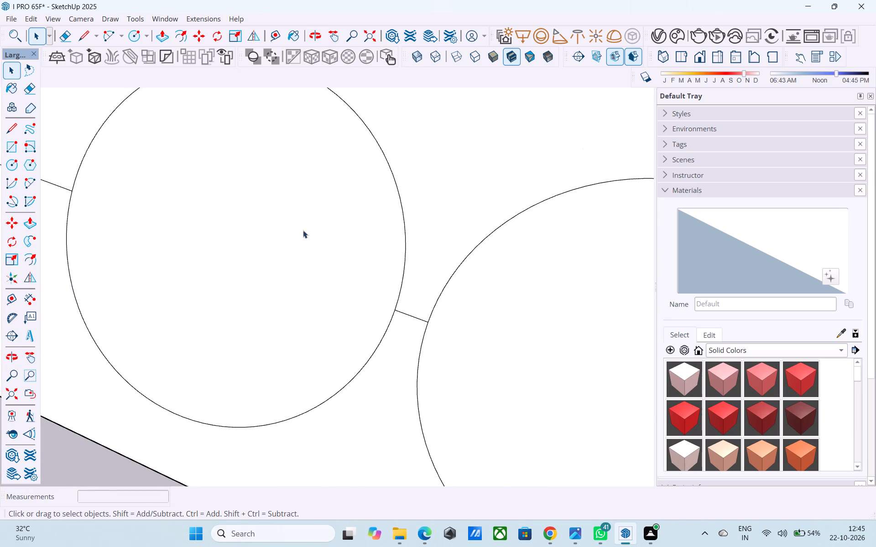
# Draw a line across the thickness of the roof's high end, from the end of the centre line to the lower edge.
pyautogui.moveTo(302, 234); pyautogui.dragTo(313, 176, button='middle')
pyautogui.scroll(-10, 316, 176)
pyautogui.moveTo(312, 230); pyautogui.dragTo(301, 166, button='middle')
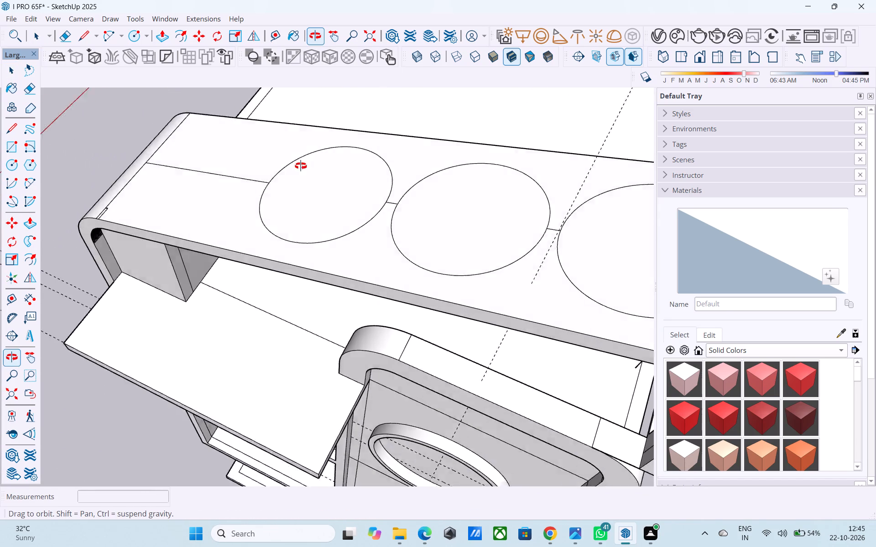
pyautogui.moveTo(301, 166); pyautogui.dragTo(167, 50, button='middle')
pyautogui.moveTo(242, 141); pyautogui.dragTo(245, 151, button='middle')
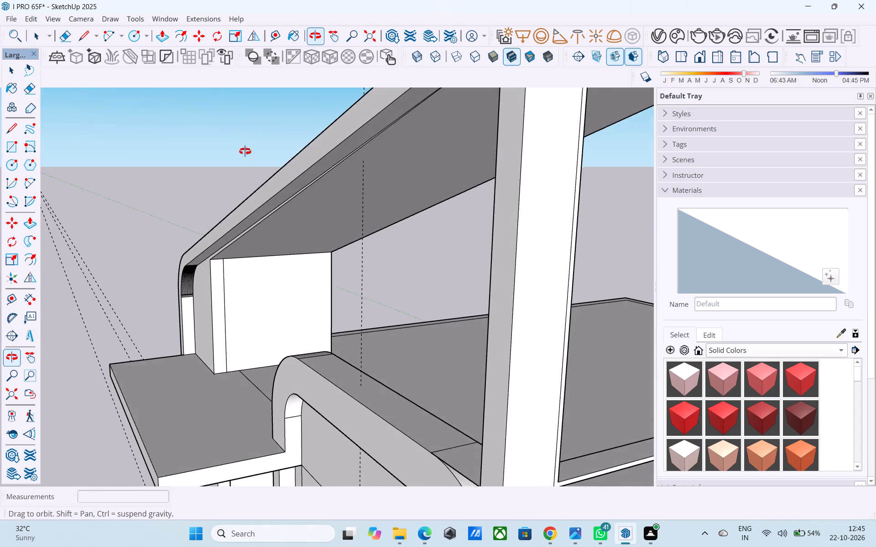
pyautogui.moveTo(245, 151); pyautogui.dragTo(249, 167, button='middle')
pyautogui.scroll(-5, 247, 166)
pyautogui.moveTo(252, 170); pyautogui.dragTo(235, 314, button='middle')
pyautogui.scroll(4, 324, 277)
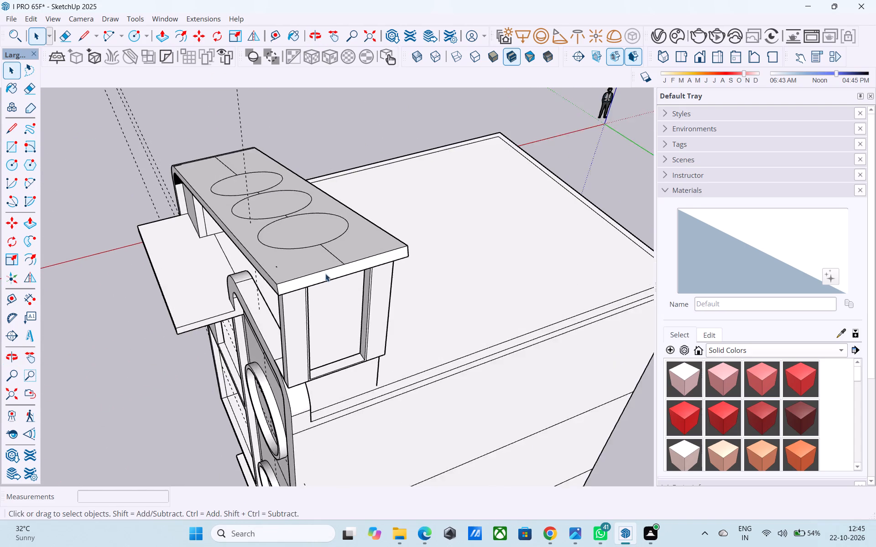
pyautogui.scroll(2, 325, 273)
pyautogui.press('l')
pyautogui.click(348, 262)
pyautogui.scroll(3, 350, 285)
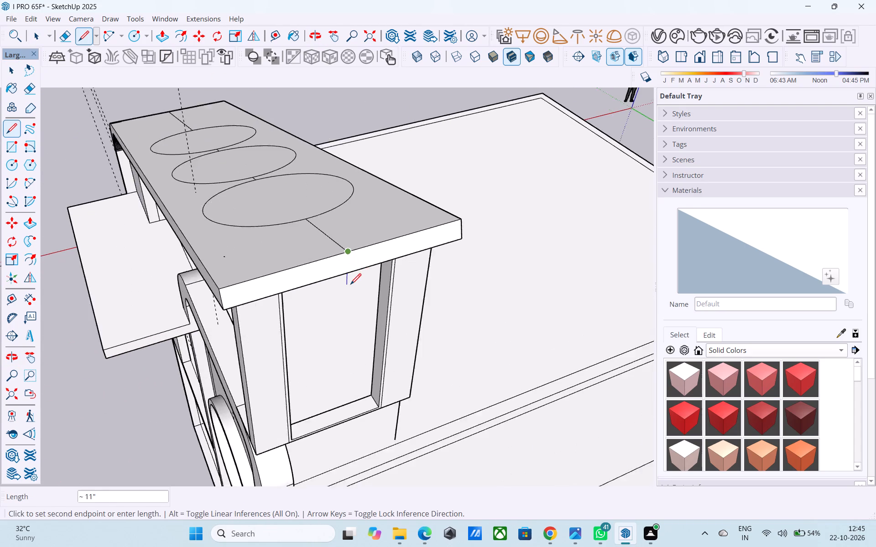
pyautogui.click(348, 269)
# Draw a centre line along the roof's underside, from the high end's lower edge to the top edge of the support block.
pyautogui.moveTo(348, 268); pyautogui.dragTo(310, 143, button='middle')
pyautogui.click(312, 123)
pyautogui.keyDown('shift'); pyautogui.moveTo(322, 207); pyautogui.dragTo(316, 205, button='middle'); pyautogui.keyUp('shift')
pyautogui.scroll(4, 326, 306)
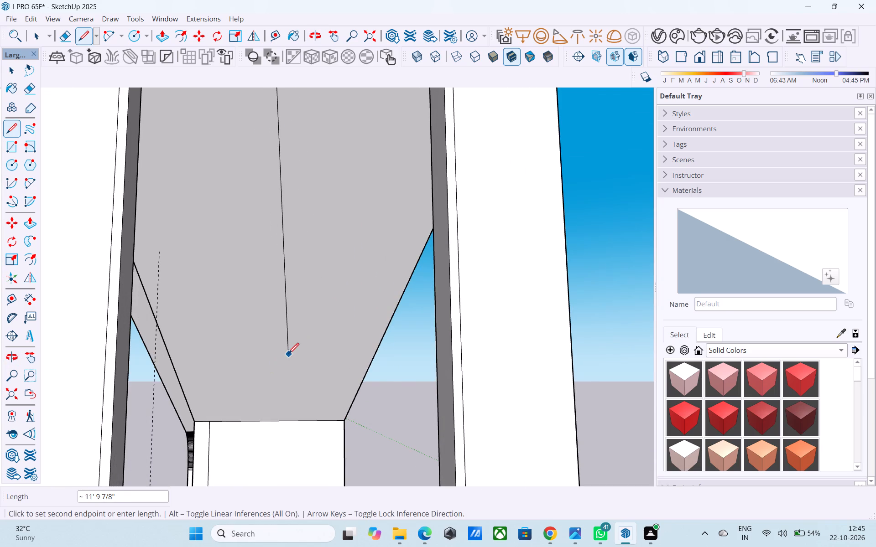
pyautogui.click(275, 424)
# Draw a short line of about 1 9/16" from the support block's top corner up across the thin strip beneath the roof slab.
pyautogui.scroll(-5, 275, 394)
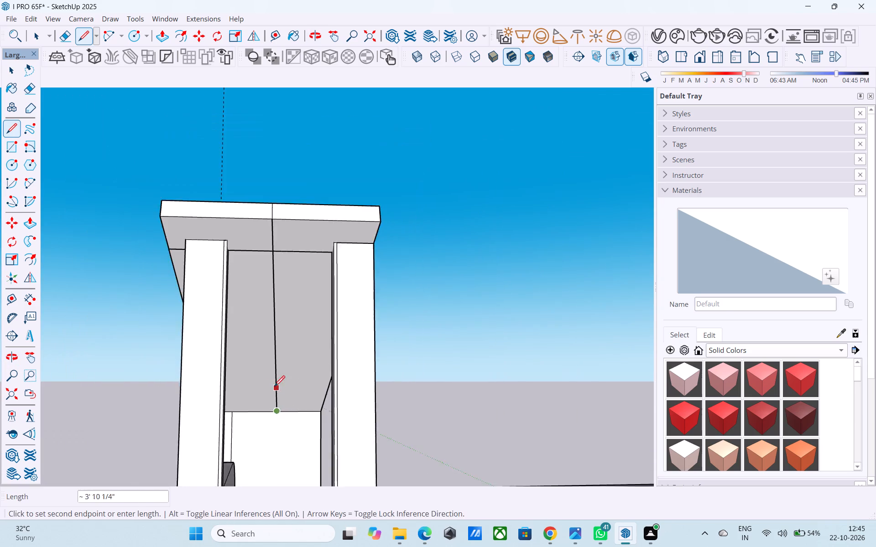
pyautogui.keyDown('shift'); pyautogui.moveTo(274, 387); pyautogui.dragTo(264, 439, button='middle'); pyautogui.keyUp('shift')
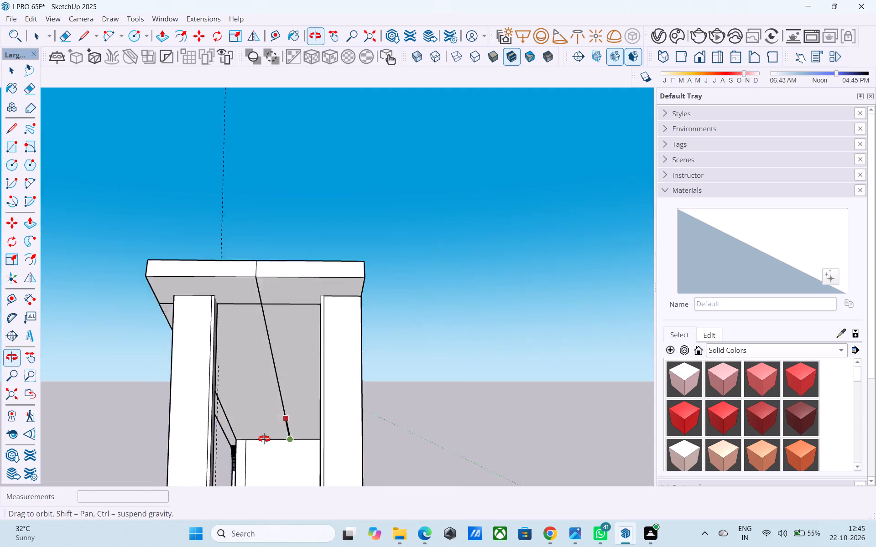
pyautogui.keyDown('shift'); pyautogui.moveTo(264, 439); pyautogui.dragTo(380, 472, button='middle'); pyautogui.keyUp('shift')
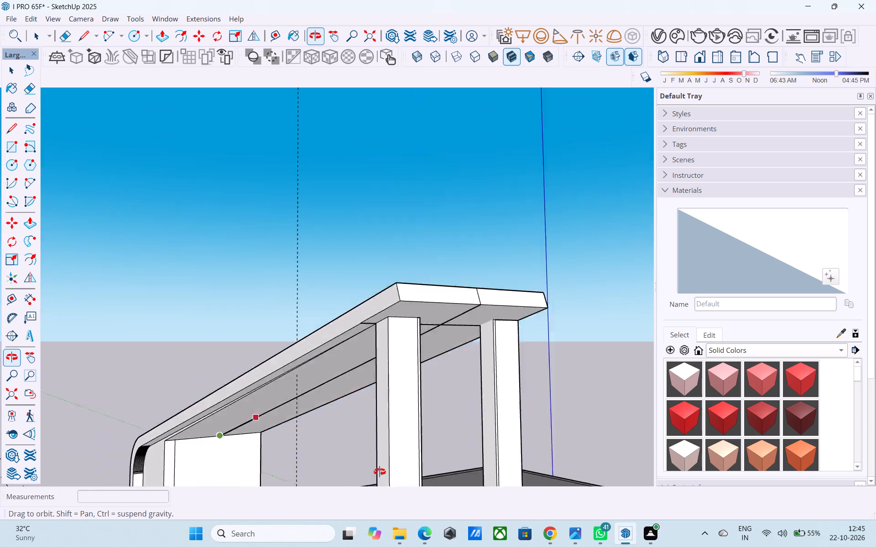
pyautogui.keyDown('shift'); pyautogui.moveTo(380, 472); pyautogui.dragTo(326, 526, button='middle'); pyautogui.keyUp('shift')
pyautogui.moveTo(331, 418); pyautogui.dragTo(424, 334, button='middle')
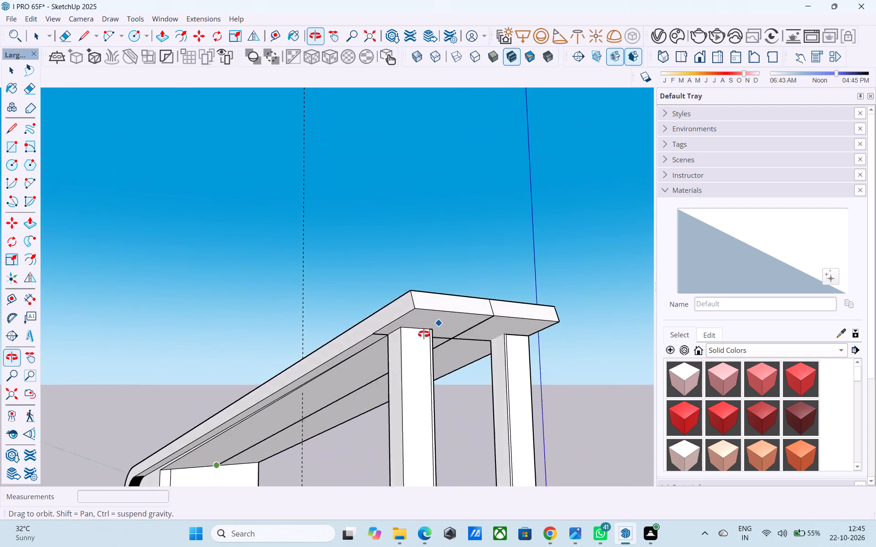
pyautogui.moveTo(424, 334); pyautogui.dragTo(488, 320, button='middle')
pyautogui.keyDown('shift'); pyautogui.moveTo(340, 390); pyautogui.dragTo(491, 295, button='middle'); pyautogui.keyUp('shift')
pyautogui.scroll(4, 306, 407)
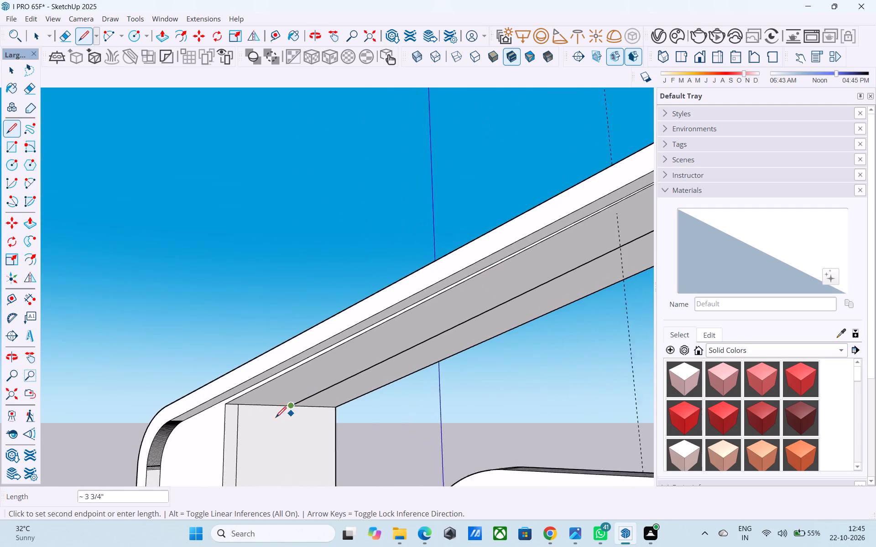
pyautogui.scroll(1, 276, 418)
pyautogui.scroll(3, 221, 419)
pyautogui.moveTo(219, 419); pyautogui.dragTo(246, 421, button='middle')
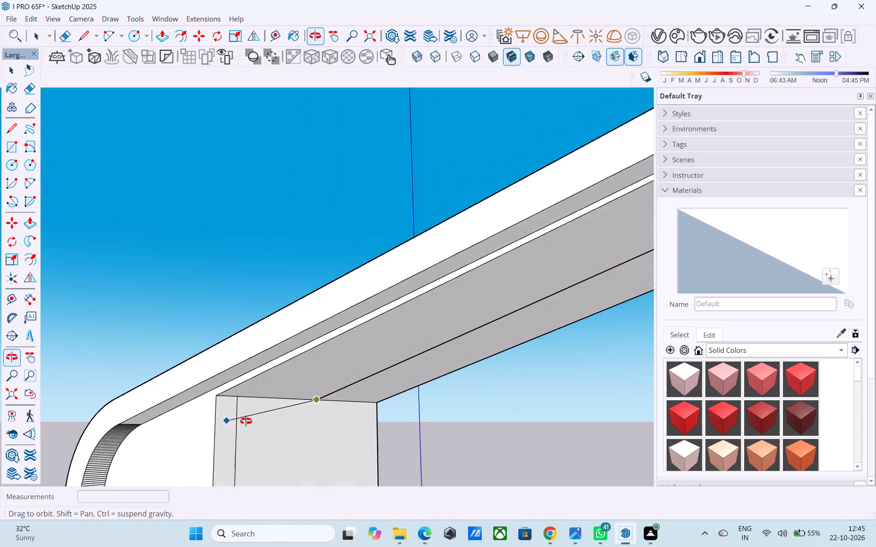
pyautogui.moveTo(246, 421); pyautogui.dragTo(355, 421, button='middle')
pyautogui.press('l')
pyautogui.scroll(3, 275, 406)
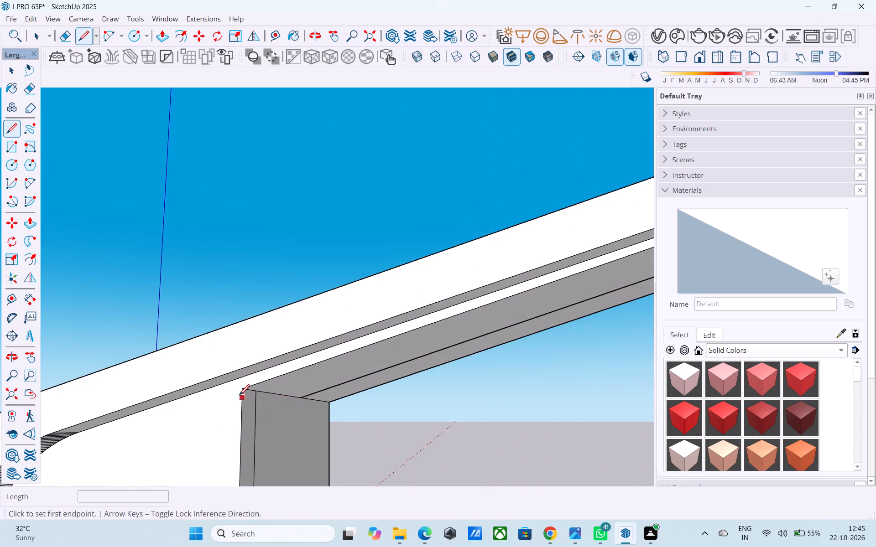
pyautogui.click(243, 391)
pyautogui.click(243, 378)
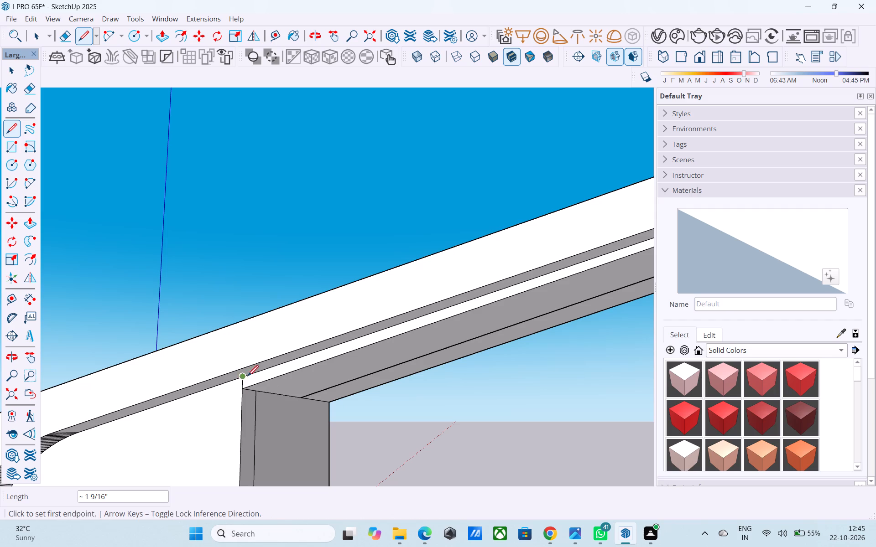
# Push the thin strip beneath the roof slab across to the far edge, removing the lower layer beyond the support block.
pyautogui.click(253, 379)
pyautogui.press('space')
pyautogui.click(253, 380)
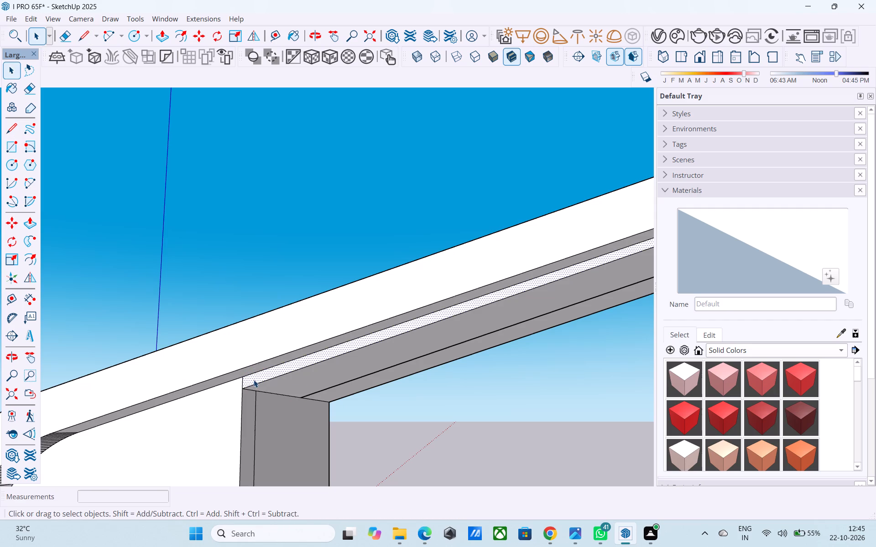
pyautogui.press('p')
pyautogui.click(254, 380)
pyautogui.click(391, 380)
pyautogui.press('space')
# Push the circle nearest the curved end down through the roof slab by about 5 3/4".
pyautogui.scroll(-3, 381, 378)
pyautogui.moveTo(380, 378); pyautogui.dragTo(294, 356, button='middle')
pyautogui.scroll(-1, 380, 378)
pyautogui.scroll(-5, 279, 354)
pyautogui.scroll(1, 279, 354)
pyautogui.scroll(-6, 279, 353)
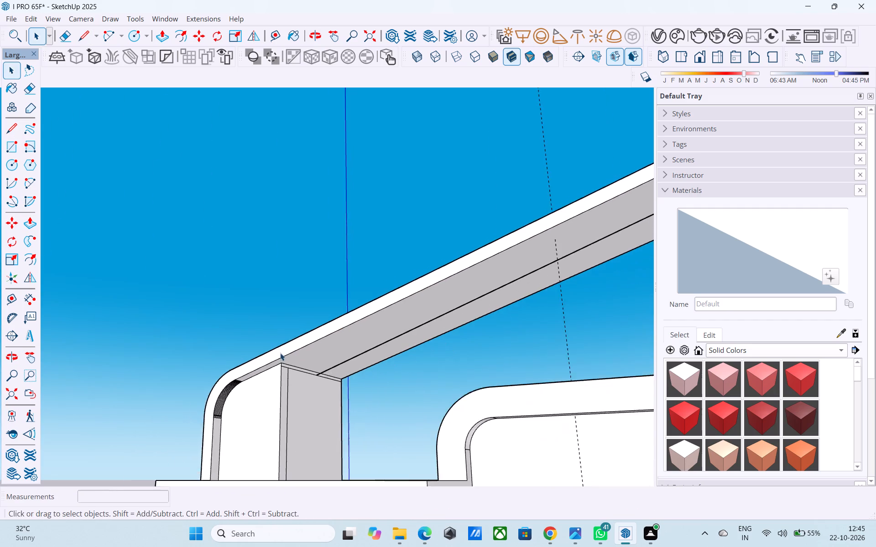
pyautogui.scroll(-3, 280, 353)
pyautogui.moveTo(373, 323); pyautogui.dragTo(396, 484, button='middle')
pyautogui.moveTo(383, 310); pyautogui.dragTo(412, 419, button='middle')
pyautogui.scroll(3, 367, 305)
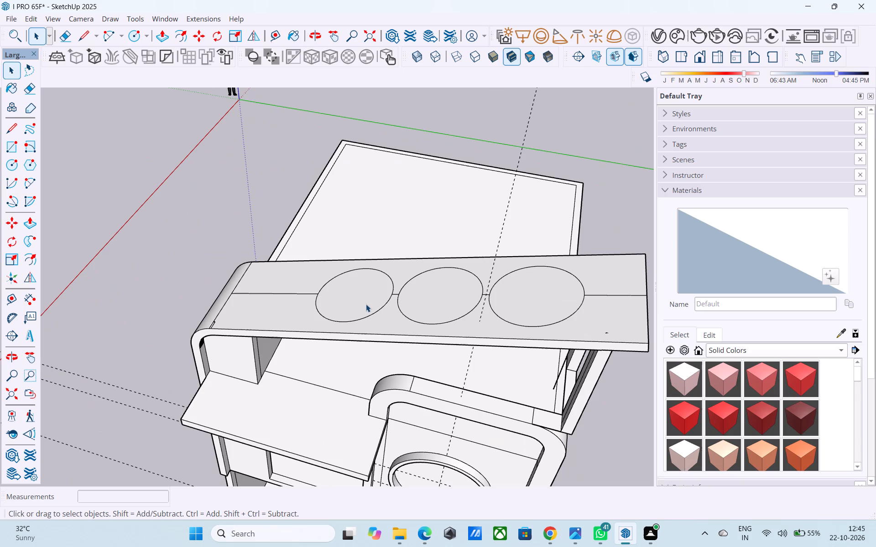
pyautogui.click(366, 304)
pyautogui.press('p')
pyautogui.click(366, 304)
pyautogui.scroll(3, 356, 342)
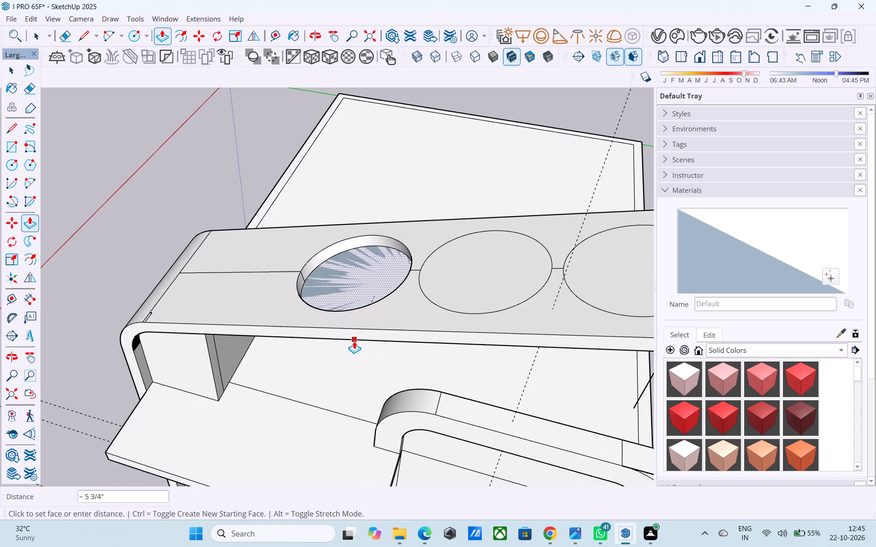
pyautogui.click(354, 341)
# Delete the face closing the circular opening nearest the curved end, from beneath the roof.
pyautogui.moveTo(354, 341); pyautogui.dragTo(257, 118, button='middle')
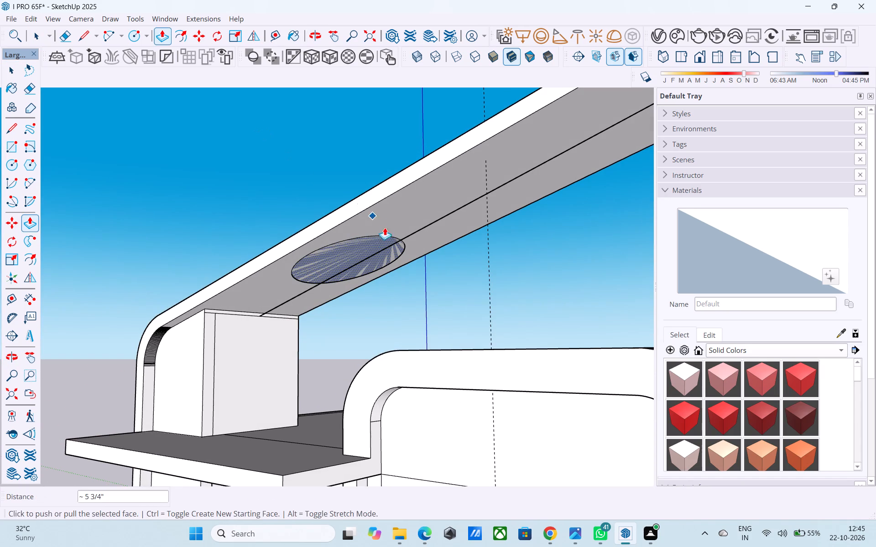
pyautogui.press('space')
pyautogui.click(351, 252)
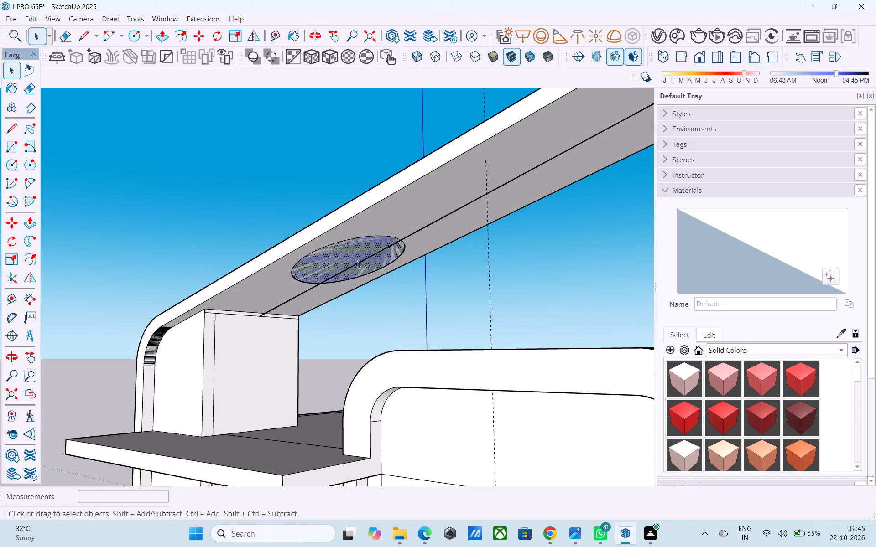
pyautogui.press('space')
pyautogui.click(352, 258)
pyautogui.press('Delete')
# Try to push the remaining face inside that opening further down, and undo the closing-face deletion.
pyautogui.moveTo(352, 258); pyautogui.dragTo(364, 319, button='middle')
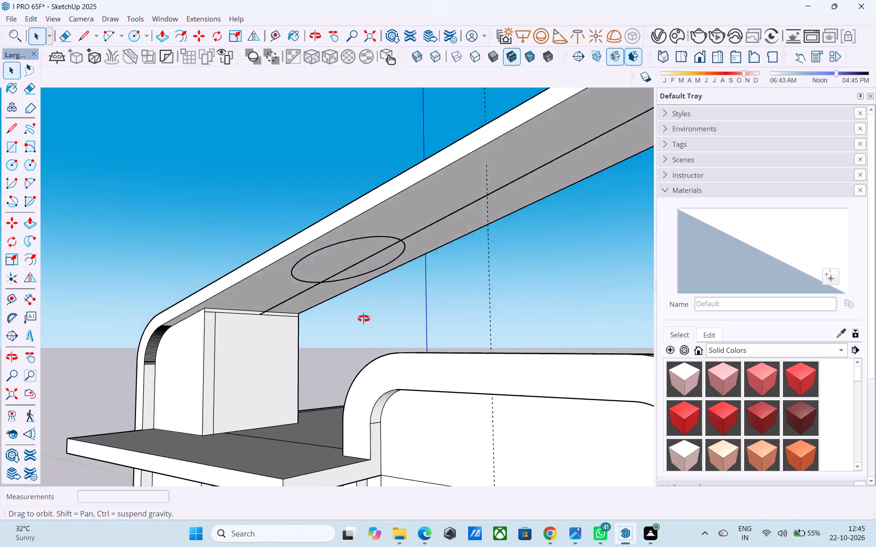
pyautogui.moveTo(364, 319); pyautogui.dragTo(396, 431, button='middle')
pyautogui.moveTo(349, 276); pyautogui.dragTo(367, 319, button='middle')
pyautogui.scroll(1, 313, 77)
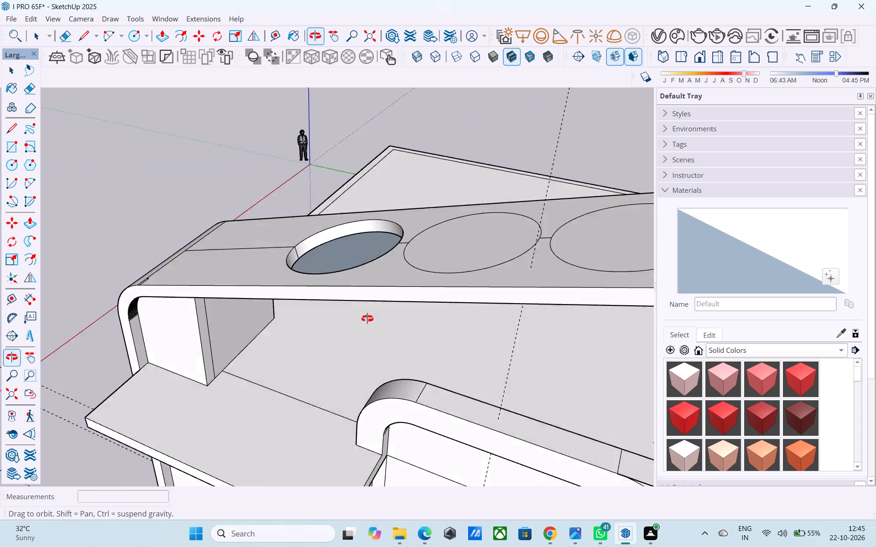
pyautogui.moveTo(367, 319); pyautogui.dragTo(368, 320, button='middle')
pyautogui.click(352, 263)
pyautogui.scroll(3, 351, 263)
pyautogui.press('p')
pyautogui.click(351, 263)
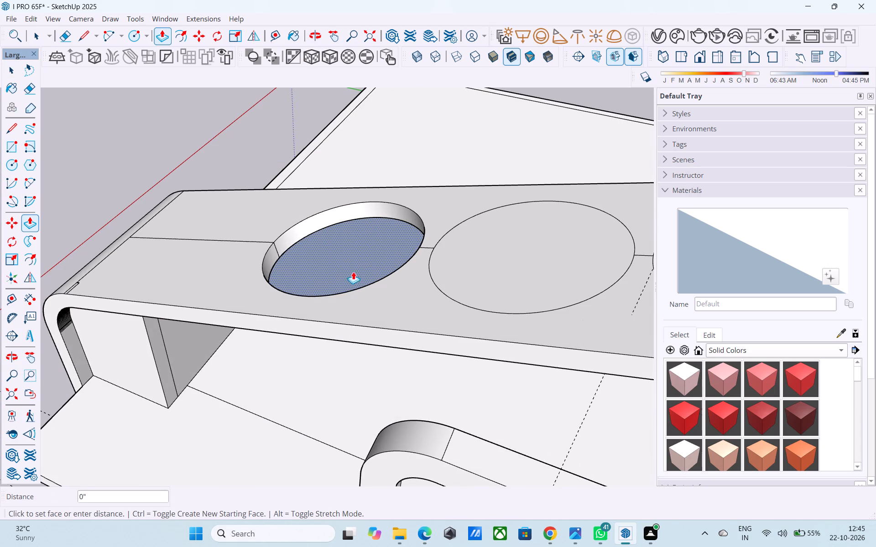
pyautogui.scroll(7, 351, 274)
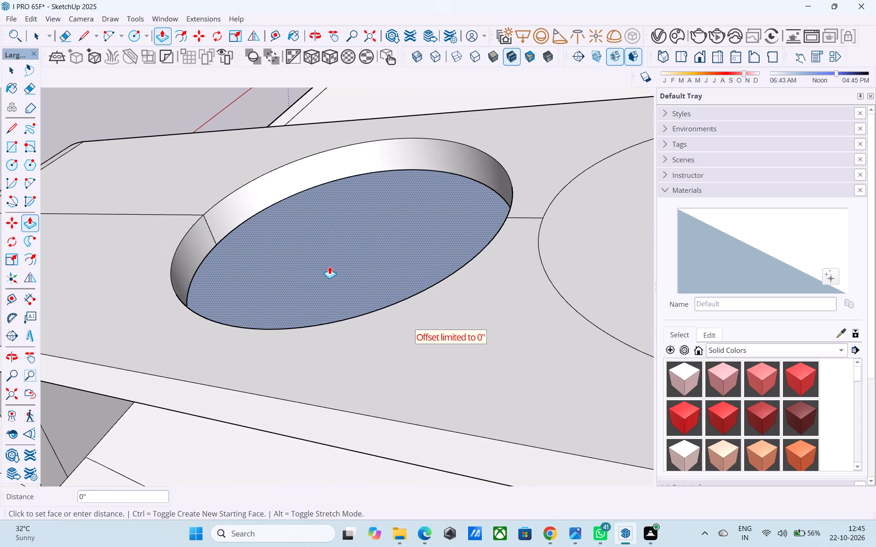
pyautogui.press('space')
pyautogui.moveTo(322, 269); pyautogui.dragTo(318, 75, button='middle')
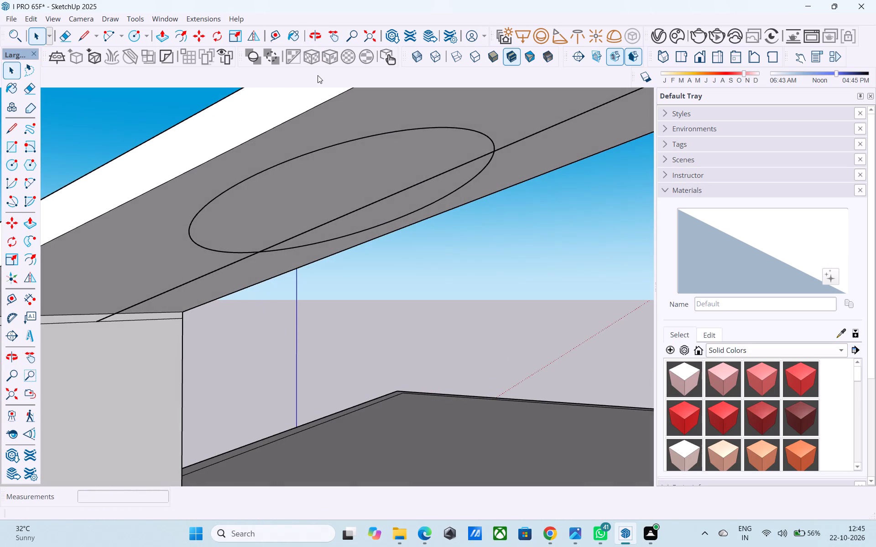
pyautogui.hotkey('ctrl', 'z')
# Delete the face closing the circular opening nearest the curved end again, from the underside.
pyautogui.moveTo(318, 78); pyautogui.dragTo(318, 87, button='middle')
pyautogui.moveTo(319, 175); pyautogui.dragTo(245, 114, button='middle')
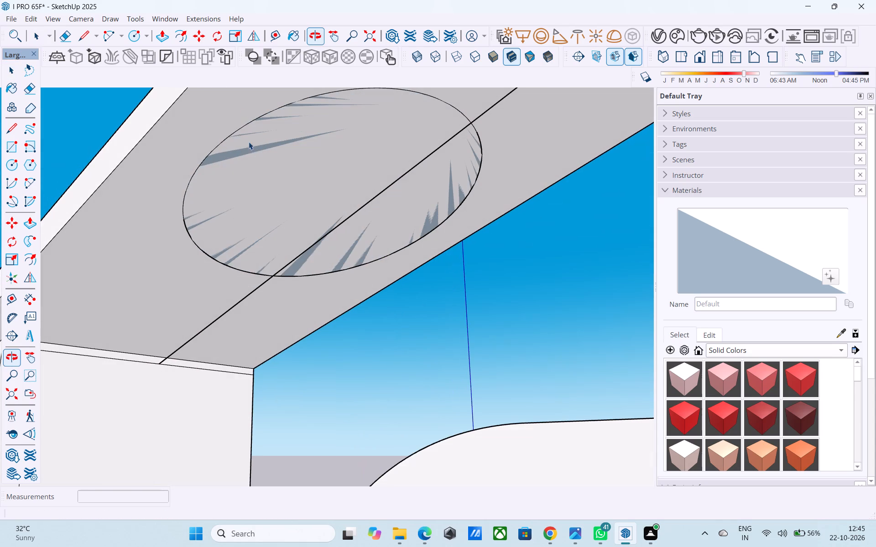
pyautogui.keyDown('shift'); pyautogui.moveTo(252, 152); pyautogui.dragTo(287, 243, button='middle'); pyautogui.keyUp('shift')
pyautogui.click(298, 251)
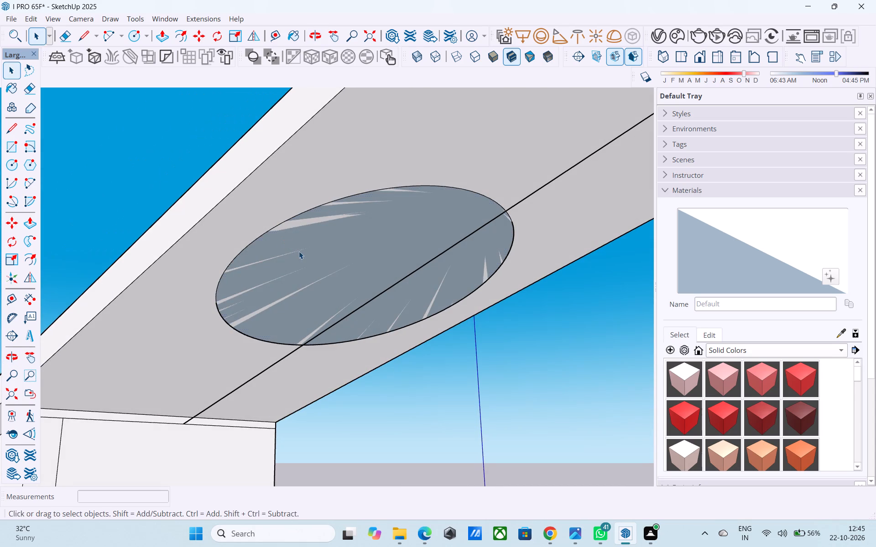
pyautogui.press('Delete')
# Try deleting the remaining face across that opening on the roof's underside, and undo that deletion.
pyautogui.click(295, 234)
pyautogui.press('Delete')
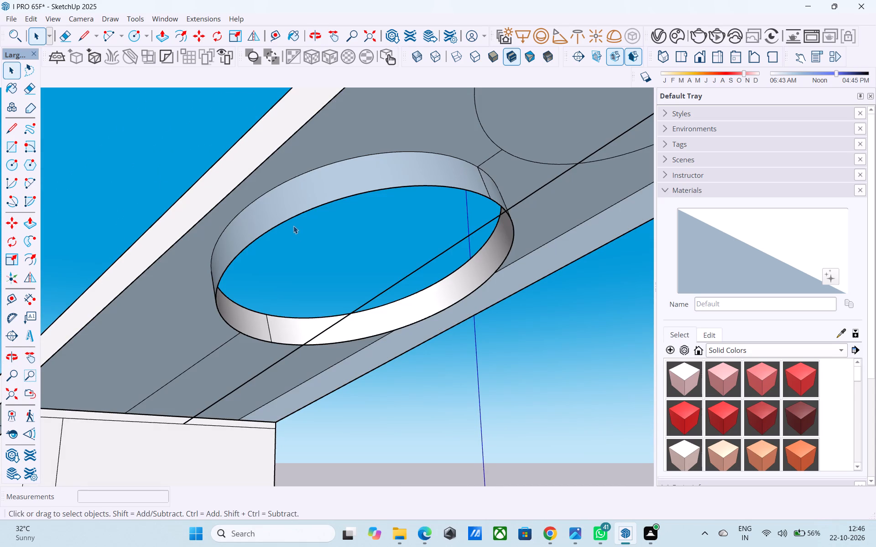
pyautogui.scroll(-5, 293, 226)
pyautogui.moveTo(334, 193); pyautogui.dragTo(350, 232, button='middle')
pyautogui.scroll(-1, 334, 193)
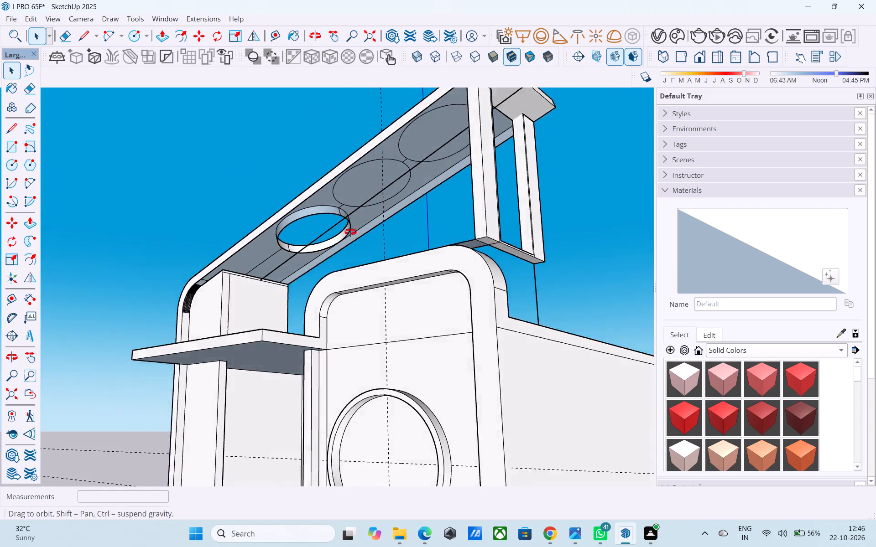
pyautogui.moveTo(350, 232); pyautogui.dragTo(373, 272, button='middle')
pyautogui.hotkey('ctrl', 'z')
# Push the middle circle down through the roof slab by about 5 3/4".
pyautogui.moveTo(351, 202); pyautogui.dragTo(389, 351, button='middle')
pyautogui.click(384, 207)
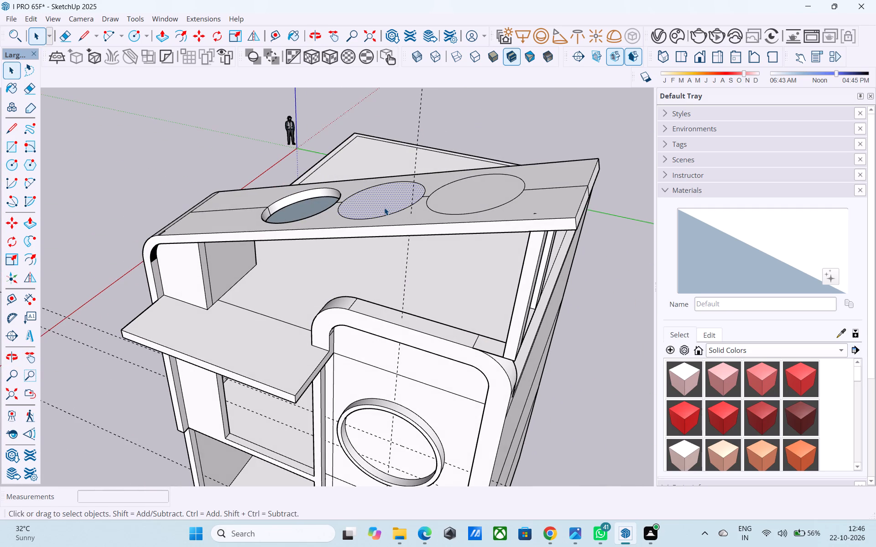
pyautogui.write('OP')
pyautogui.click(384, 207)
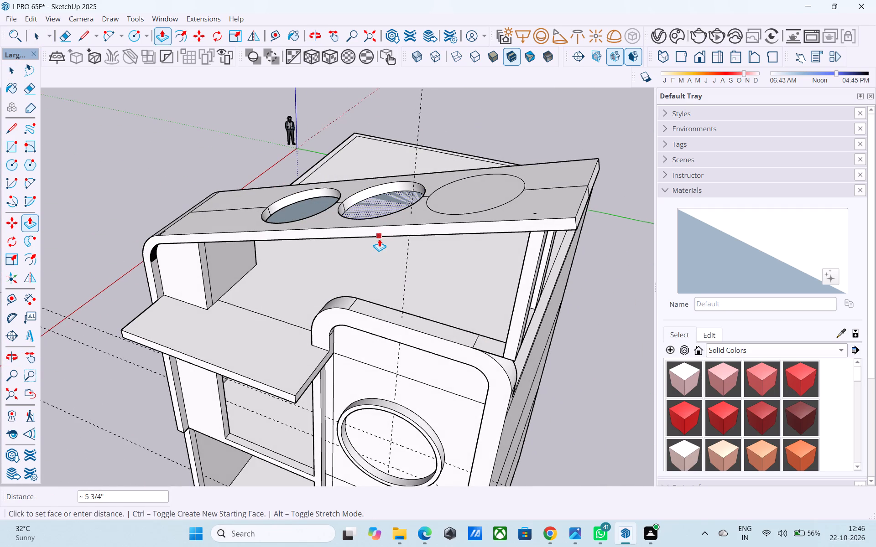
pyautogui.click(379, 239)
pyautogui.press('space')
# Push the circle nearest the roof's high end down through the slab to its lower edge.
pyautogui.click(459, 204)
pyautogui.press('p')
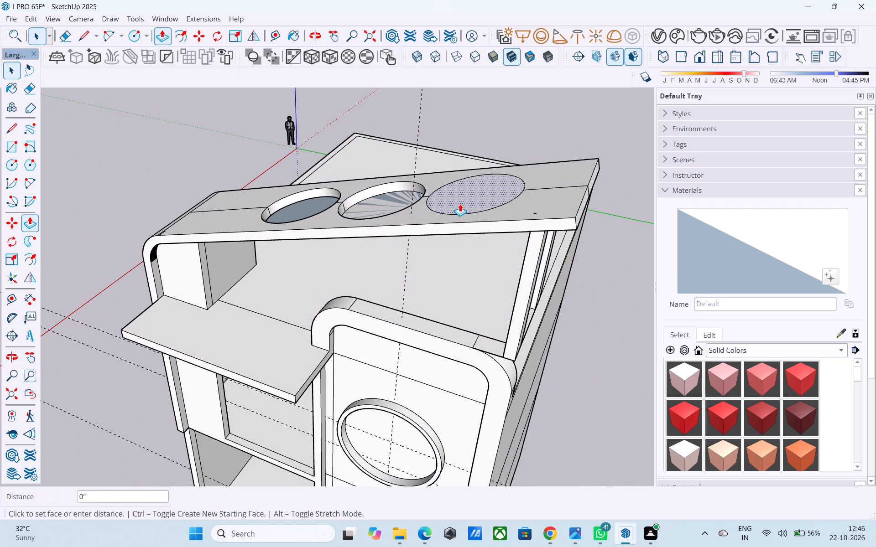
pyautogui.click(460, 204)
pyautogui.click(457, 234)
pyautogui.press('space')
# Examine the three pushed circles and the centre line from beneath the sloping roof.
pyautogui.moveTo(439, 243); pyautogui.dragTo(365, 157, button='middle')
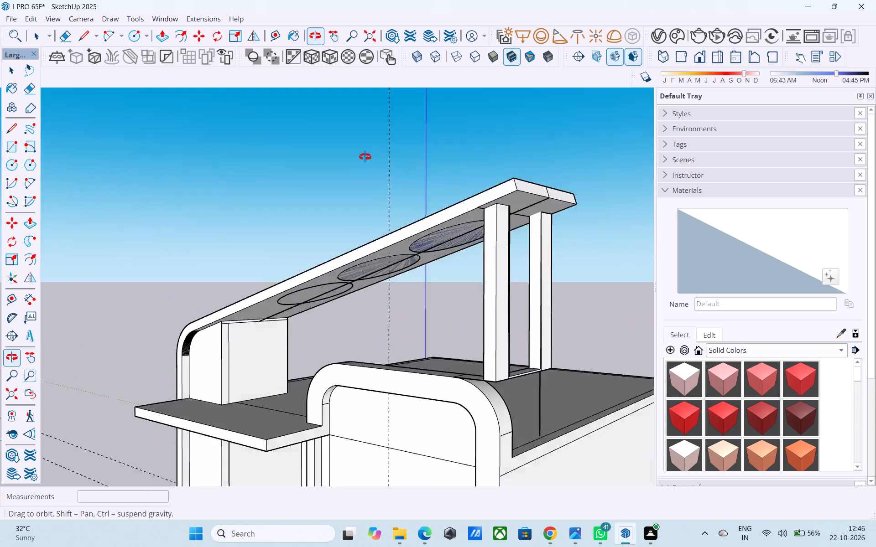
pyautogui.moveTo(365, 157); pyautogui.dragTo(362, 144, button='middle')
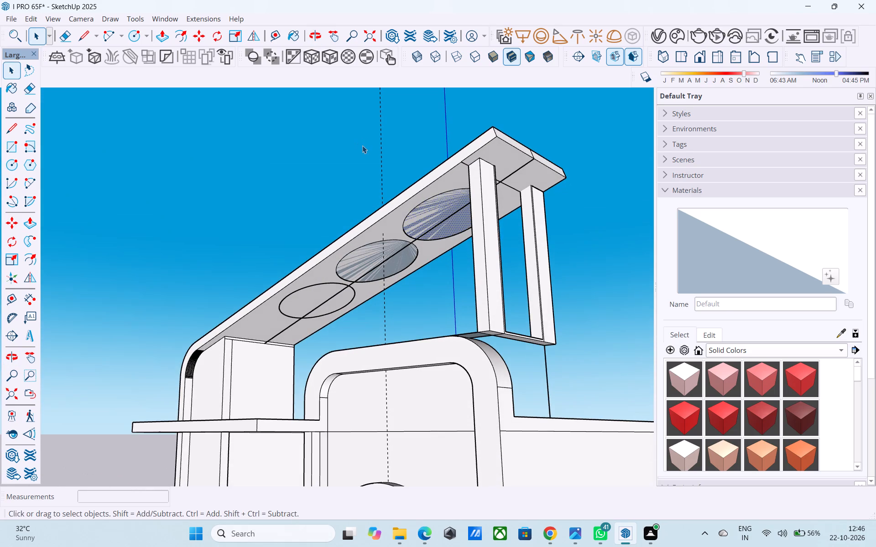
pyautogui.moveTo(363, 147); pyautogui.dragTo(372, 232, button='middle')
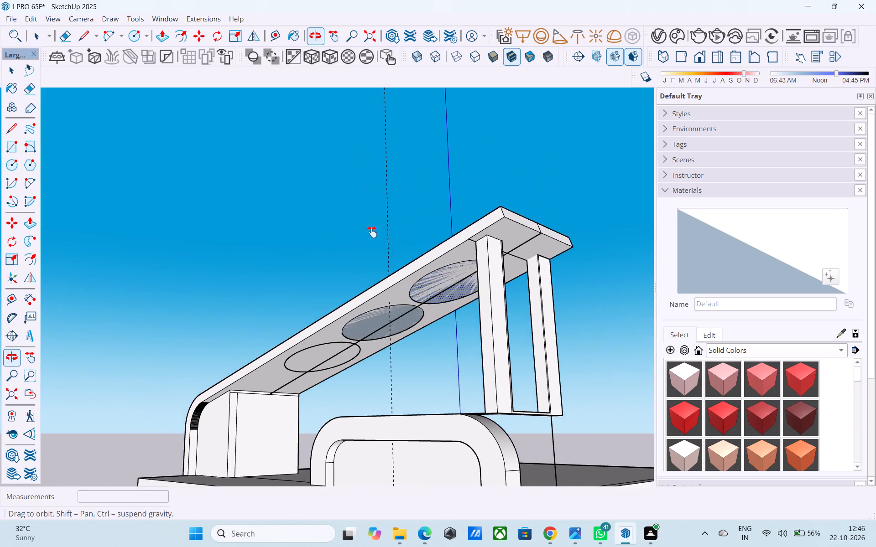
pyautogui.moveTo(372, 232); pyautogui.dragTo(372, 237, button='middle')
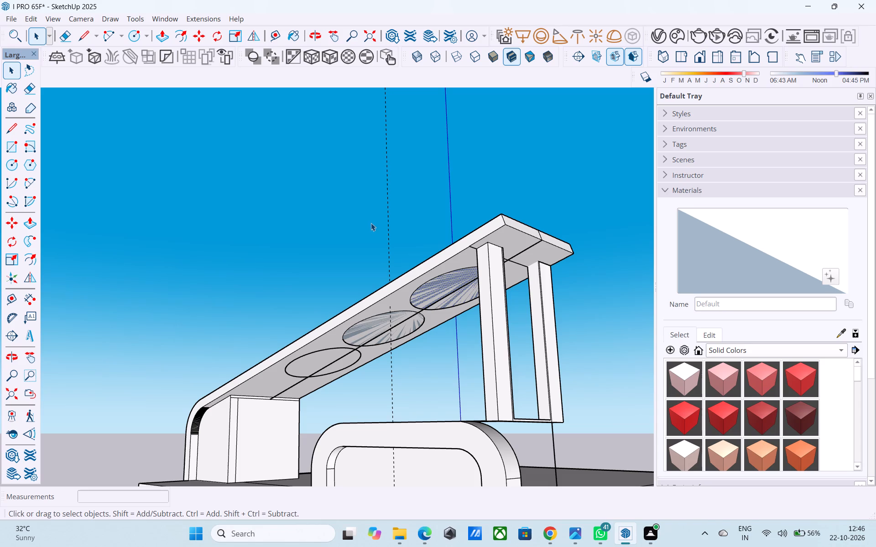
pyautogui.keyDown('shift'); pyautogui.scroll(1, 371, 223); pyautogui.keyUp('shift')
pyautogui.keyDown('shift'); pyautogui.moveTo(371, 223); pyautogui.dragTo(372, 244, button='middle'); pyautogui.keyUp('shift')
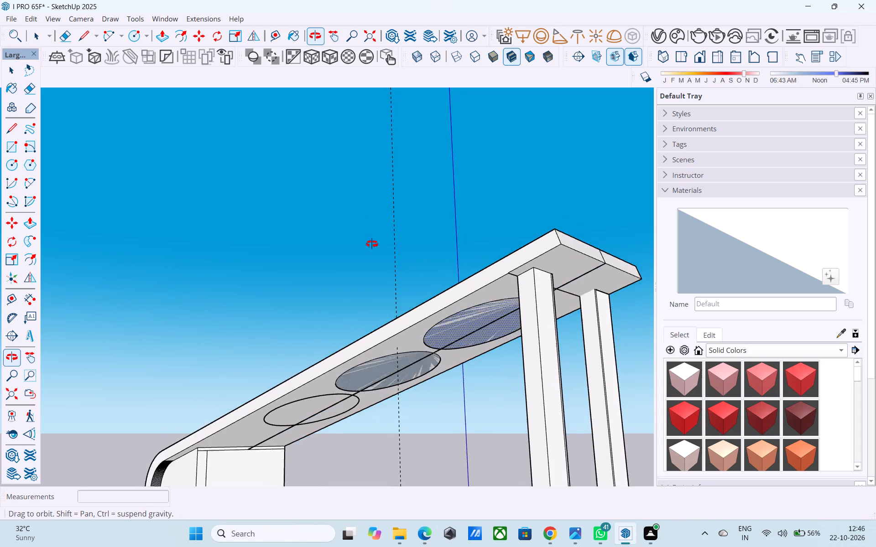
pyautogui.keyDown('shift'); pyautogui.moveTo(372, 244); pyautogui.dragTo(362, 171, button='middle'); pyautogui.keyUp('shift')
pyautogui.scroll(2, 391, 267)
pyautogui.scroll(-2, 377, 276)
pyautogui.keyDown('shift'); pyautogui.moveTo(373, 275); pyautogui.dragTo(356, 189, button='middle'); pyautogui.keyUp('shift')
pyautogui.scroll(4, 349, 259)
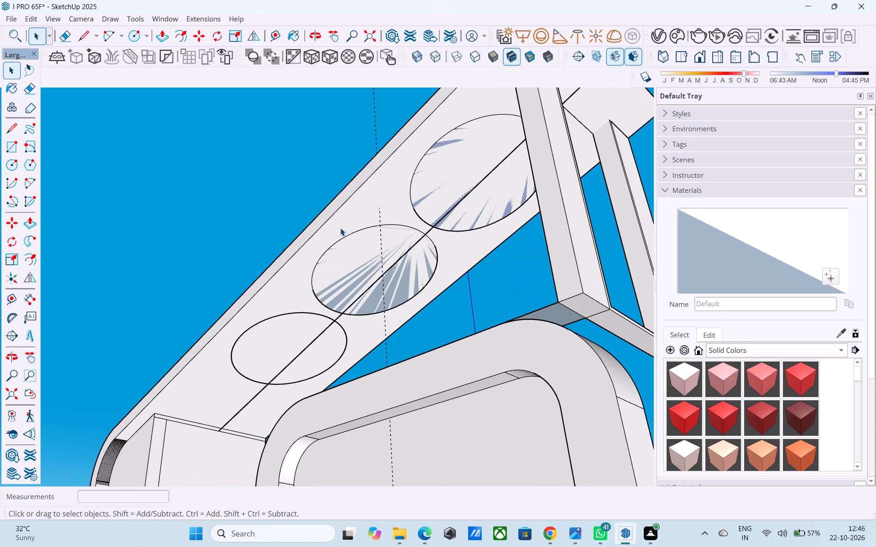
# Trace a circle over the middle opening on the roof's underside, from its centre out to its edge.
pyautogui.press('c')
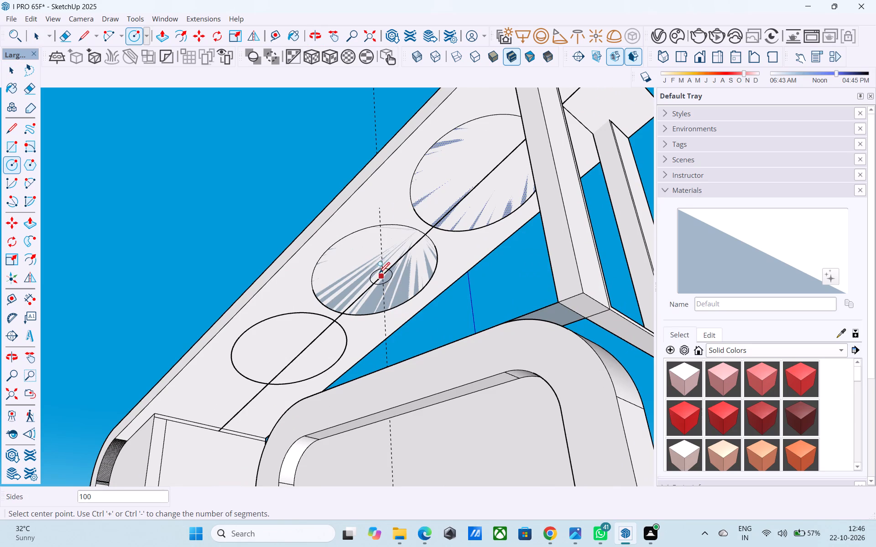
pyautogui.scroll(4, 379, 273)
pyautogui.moveTo(377, 276); pyautogui.dragTo(450, 266, button='middle')
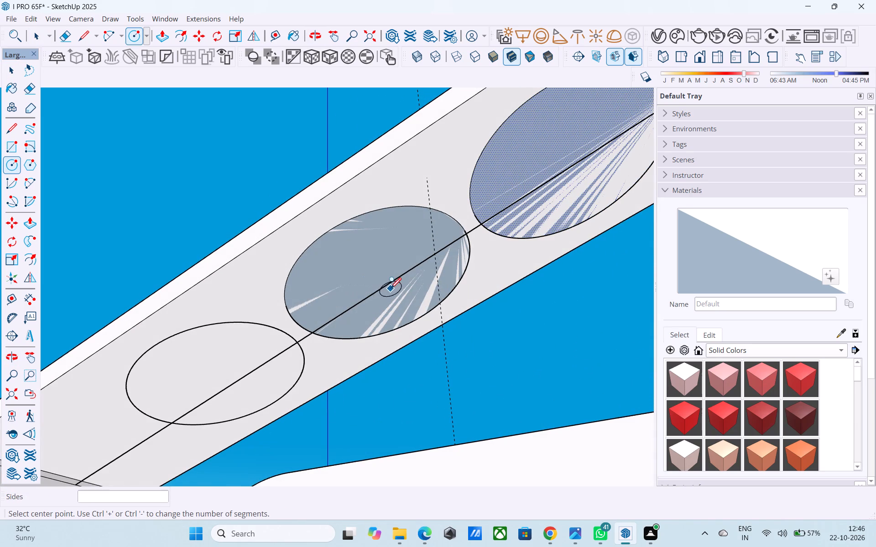
pyautogui.press('space')
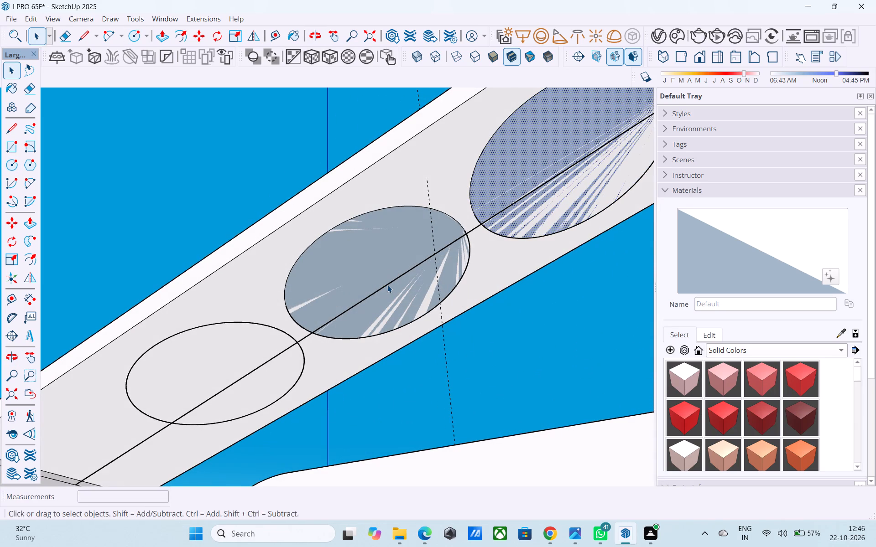
pyautogui.press('c')
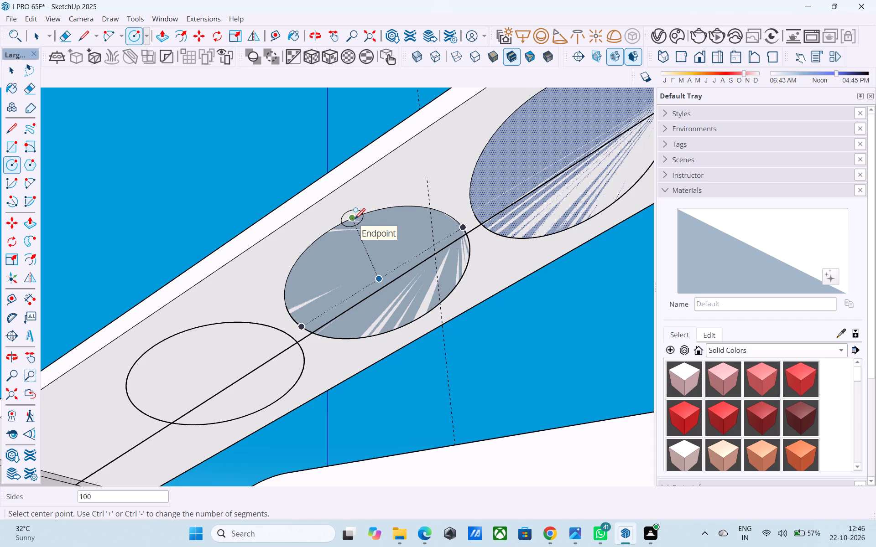
pyautogui.click(378, 279)
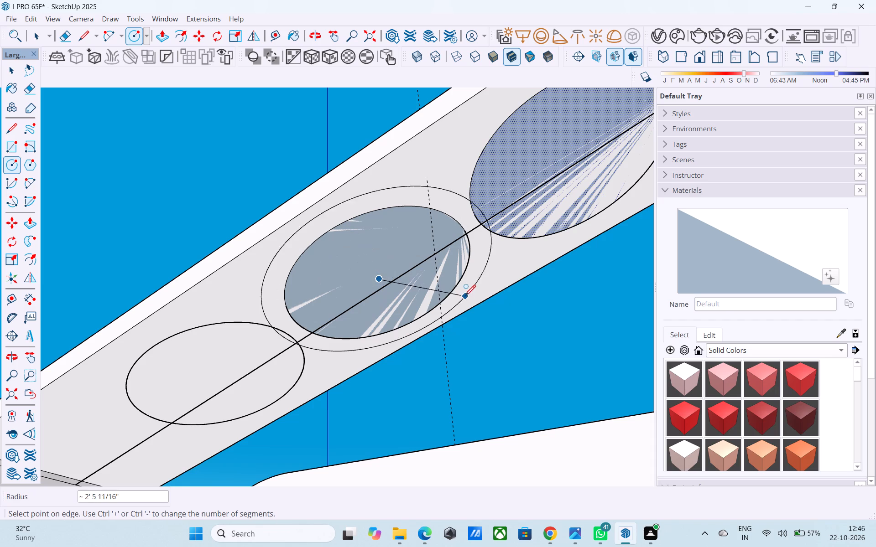
pyautogui.click(459, 286)
# Delete the overlapping faces across the middle opening and the opening nearest the roof's high end.
pyautogui.press('space')
pyautogui.click(396, 263)
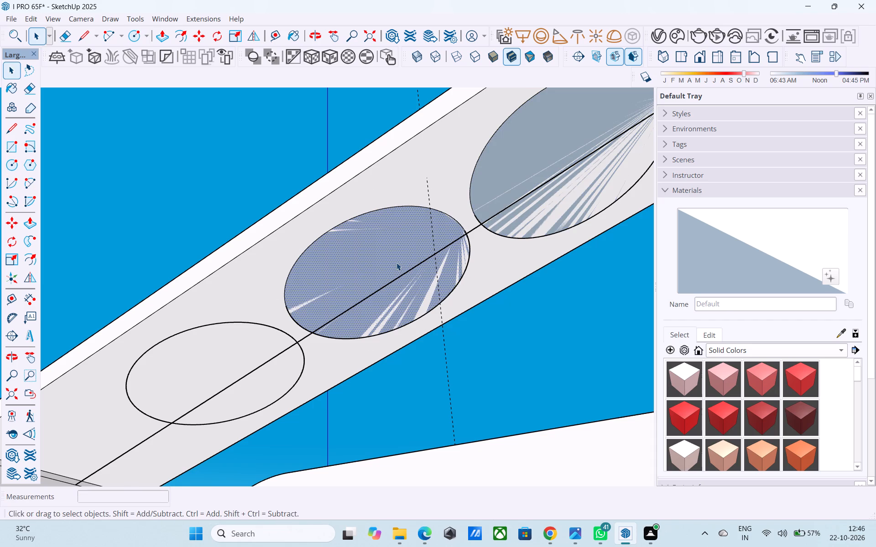
pyautogui.press('Delete')
pyautogui.moveTo(375, 260); pyautogui.dragTo(410, 279, button='middle')
pyautogui.scroll(3, 396, 276)
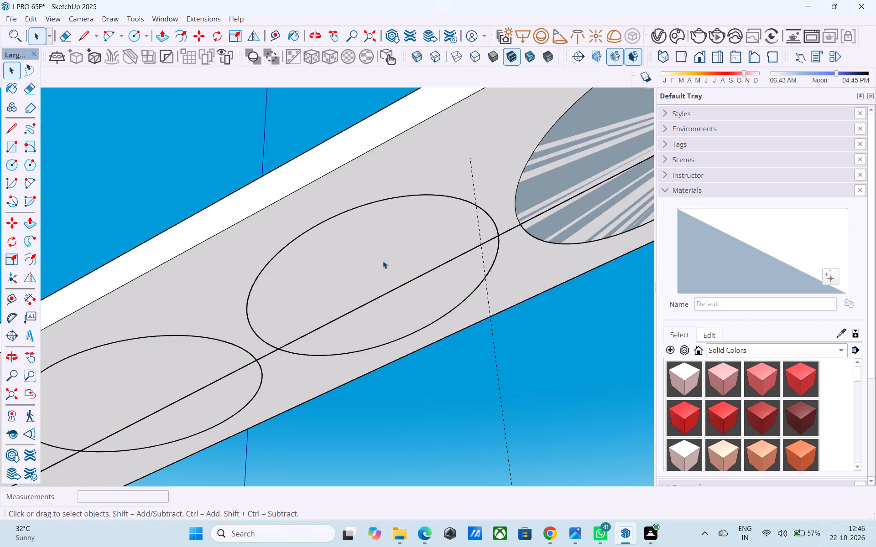
pyautogui.click(383, 261)
pyautogui.moveTo(381, 259); pyautogui.dragTo(467, 440, button='middle')
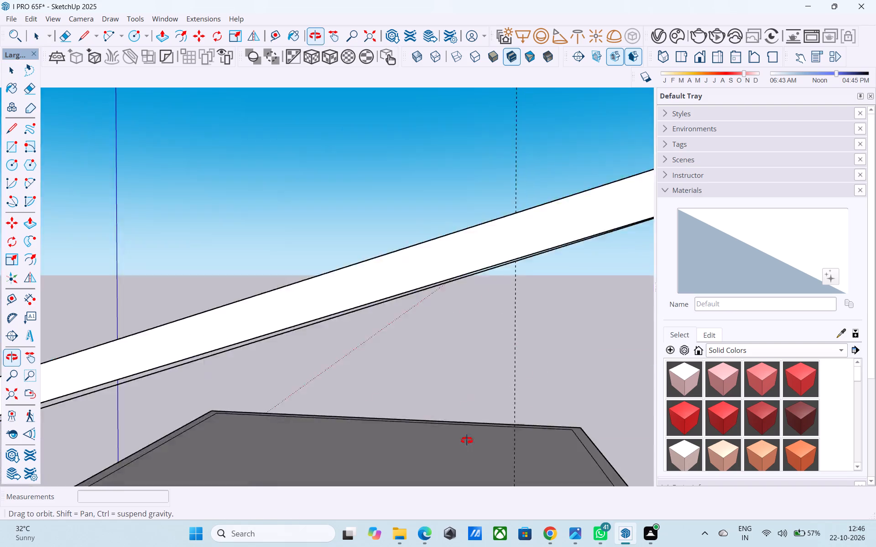
pyautogui.moveTo(467, 440); pyautogui.dragTo(471, 445, button='middle')
pyautogui.scroll(-1, 470, 446)
pyautogui.moveTo(421, 295); pyautogui.dragTo(440, 372, button='middle')
pyautogui.scroll(-5, 278, 265)
pyautogui.click(489, 252)
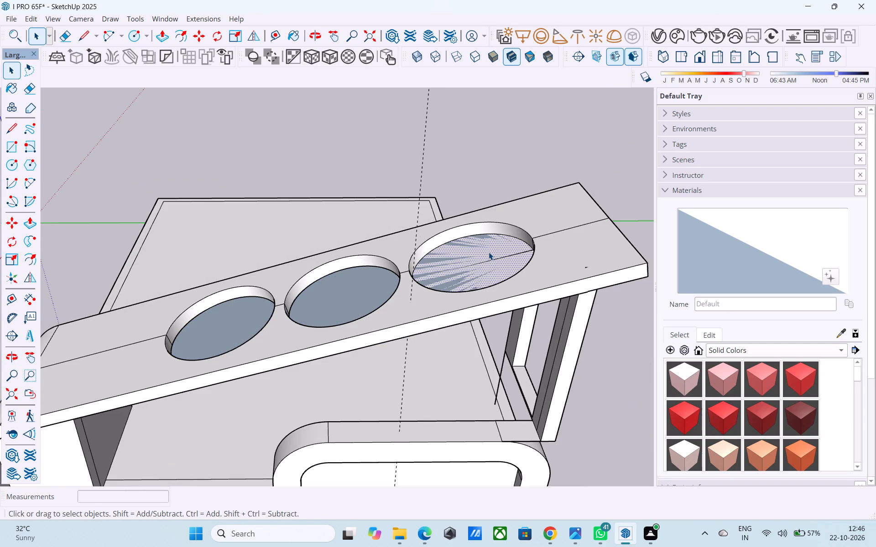
pyautogui.press('Delete')
# Examine the three circular openings and the centre line from above and beneath the sloping roof.
pyautogui.scroll(-1, 487, 253)
pyautogui.moveTo(443, 195); pyautogui.dragTo(292, 84, button='middle')
pyautogui.moveTo(369, 223); pyautogui.dragTo(250, 133, button='middle')
pyautogui.scroll(2, 407, 173)
pyautogui.moveTo(360, 184); pyautogui.dragTo(526, 128, button='middle')
pyautogui.scroll(1, 526, 128)
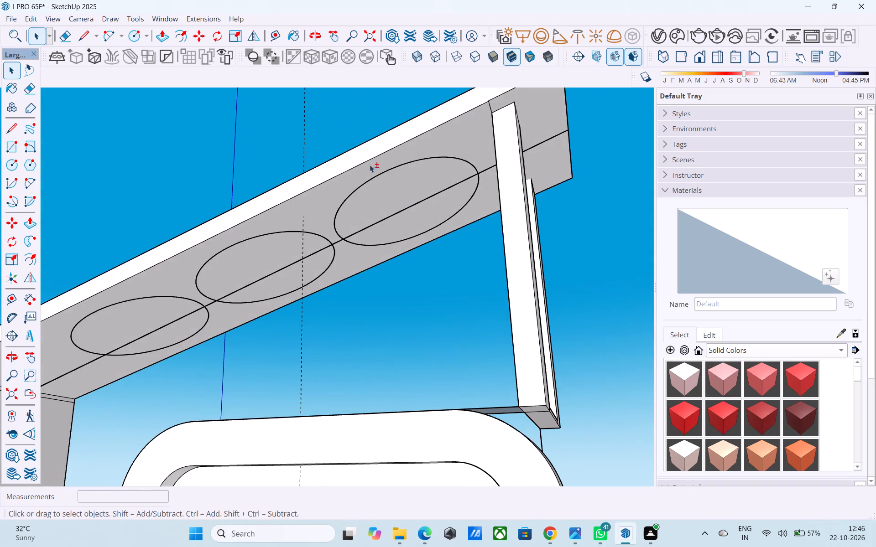
pyautogui.scroll(-4, 379, 162)
pyautogui.moveTo(383, 184); pyautogui.dragTo(445, 374, button='middle')
pyautogui.moveTo(401, 239); pyautogui.dragTo(447, 354, button='middle')
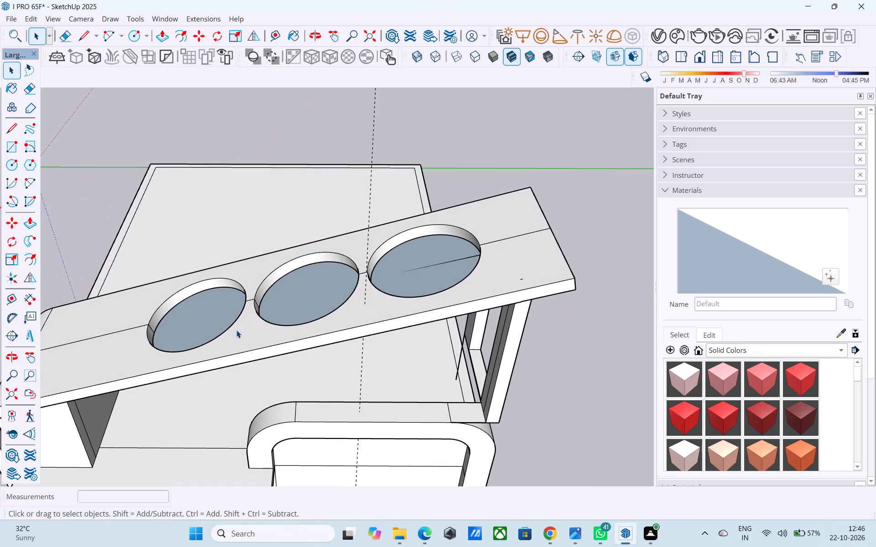
pyautogui.moveTo(233, 330); pyautogui.dragTo(260, 73, button='middle')
pyautogui.moveTo(310, 249); pyautogui.dragTo(91, 298, button='middle')
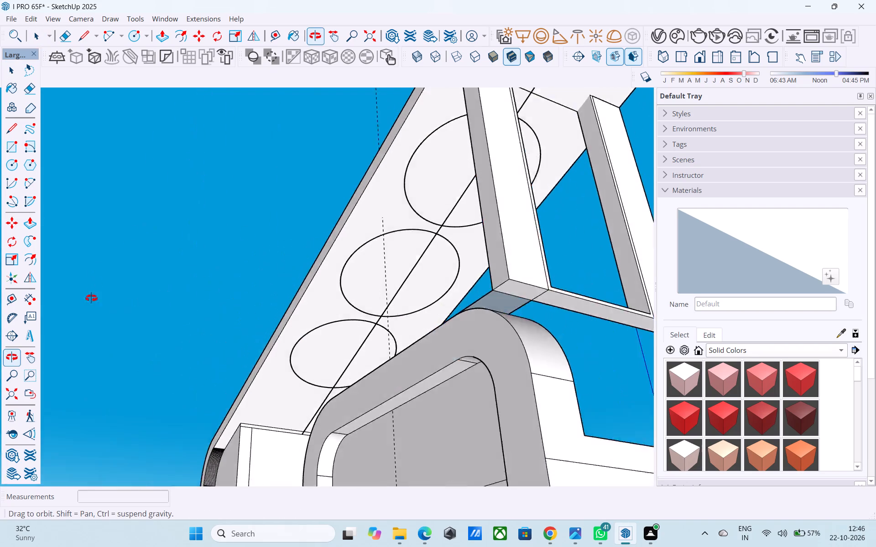
pyautogui.moveTo(91, 298); pyautogui.dragTo(92, 308, button='middle')
pyautogui.moveTo(285, 284); pyautogui.dragTo(434, 207, button='middle')
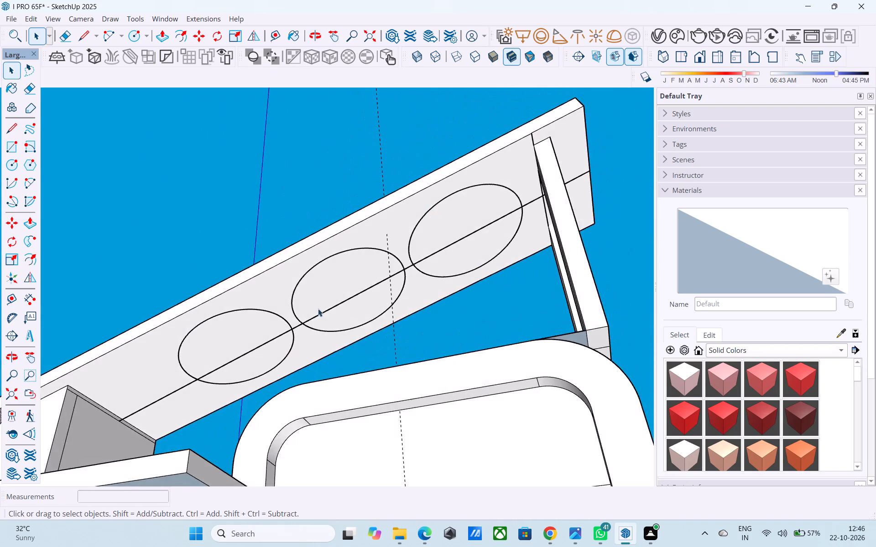
# Erase the centre line on the roof's underside and select the underside face.
pyautogui.scroll(5, 257, 320)
pyautogui.moveTo(224, 330); pyautogui.dragTo(275, 242, button='middle')
pyautogui.scroll(1, 275, 242)
pyautogui.press('e')
pyautogui.moveTo(279, 254); pyautogui.dragTo(290, 273)
pyautogui.press('space')
pyautogui.click(286, 269)
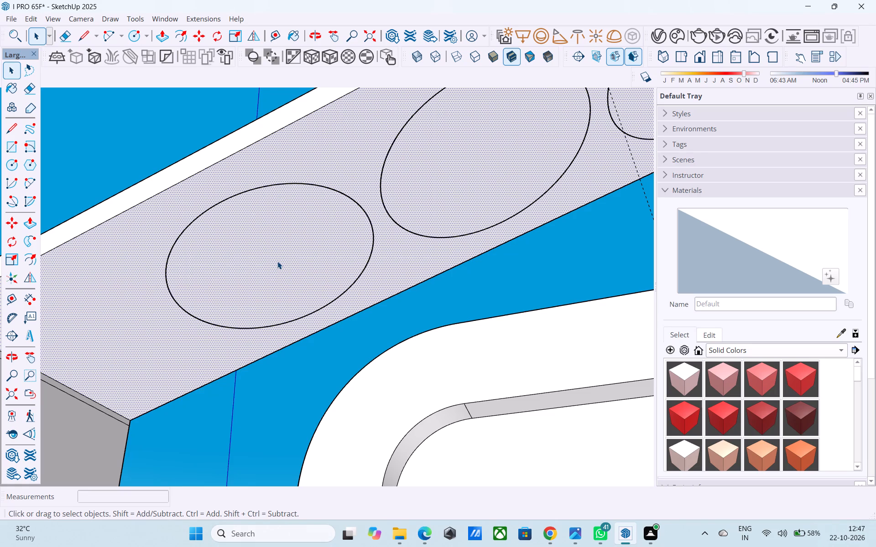
pyautogui.press('v')
pyautogui.press('space')
# Draw a line about 12' 8" long across the lower faces of the three openings, from the low-end opening to the high-end opening's far edge.
pyautogui.scroll(-2, 264, 258)
pyautogui.moveTo(263, 262); pyautogui.dragTo(258, 412, button='middle')
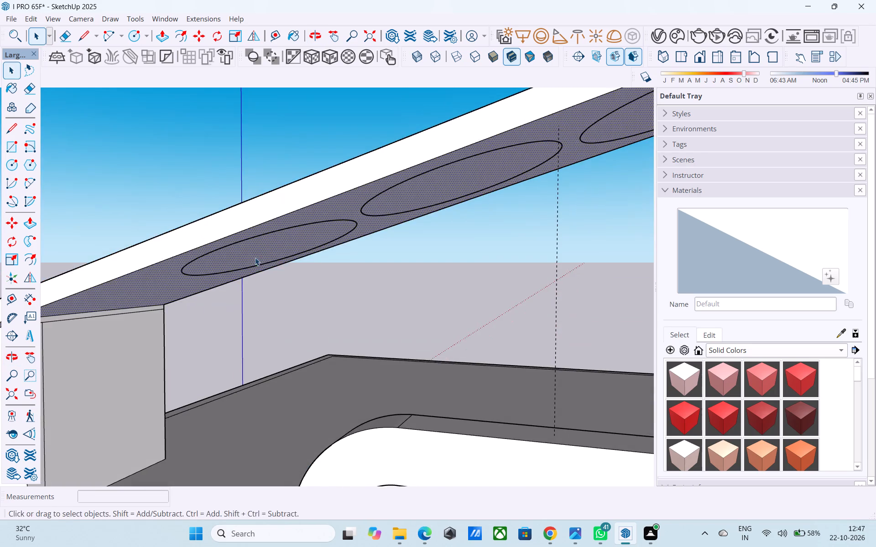
pyautogui.moveTo(255, 377); pyautogui.dragTo(272, 448, button='middle')
pyautogui.scroll(-1, 270, 451)
pyautogui.scroll(-3, 248, 259)
pyautogui.moveTo(244, 258); pyautogui.dragTo(280, 397, button='middle')
pyautogui.scroll(3, 245, 283)
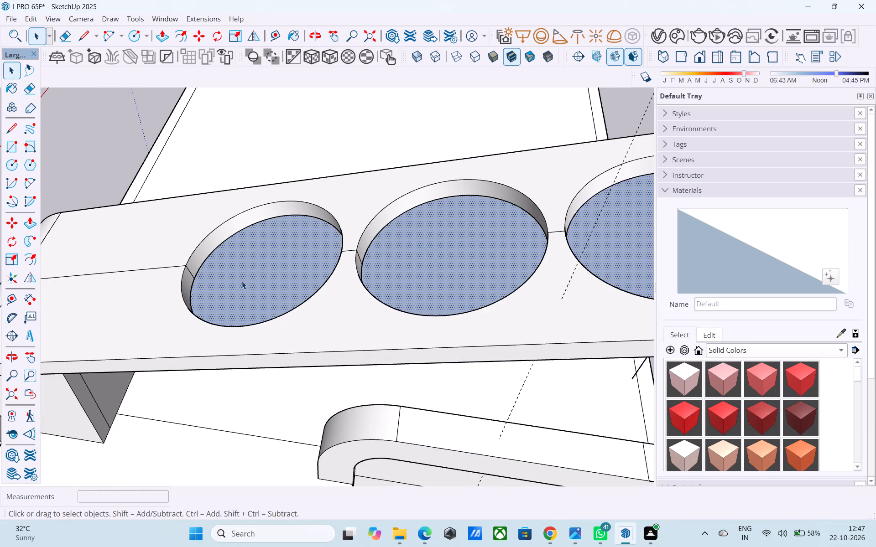
pyautogui.press('k')
pyautogui.press('l')
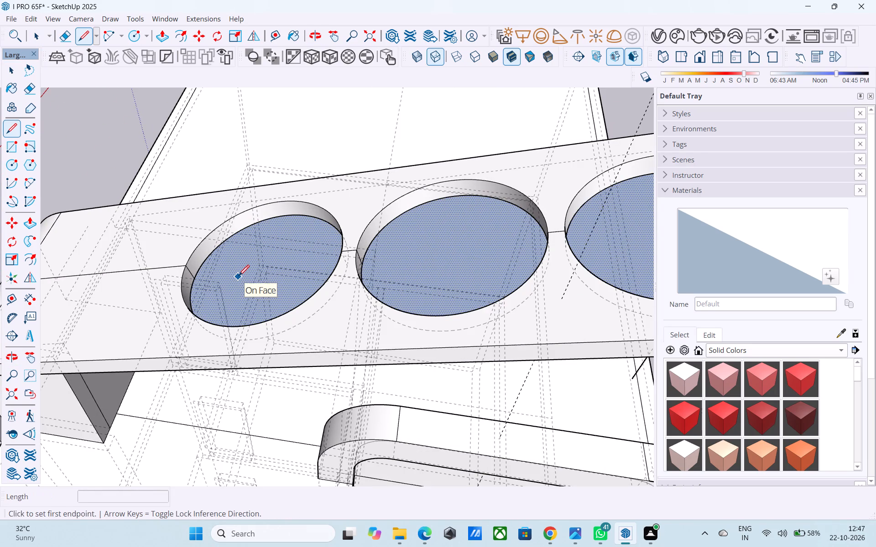
pyautogui.press('k')
pyautogui.press('c')
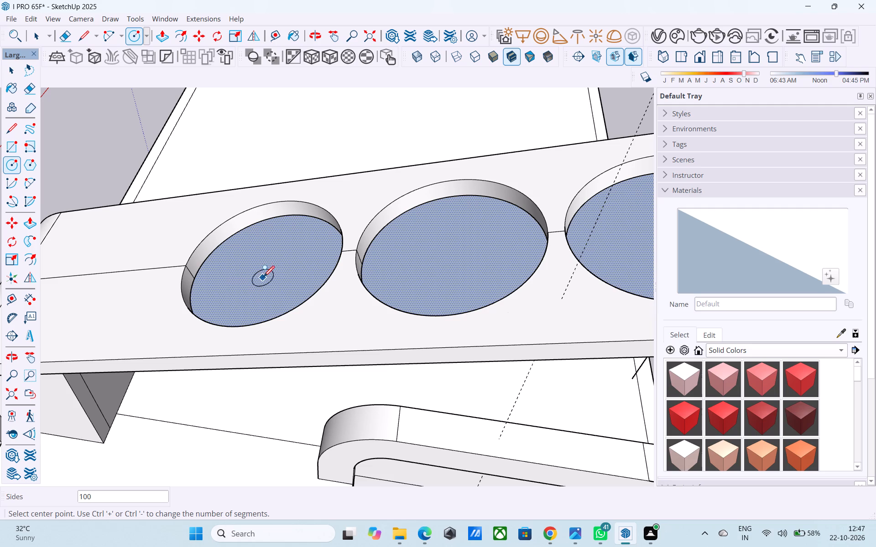
pyautogui.press('l')
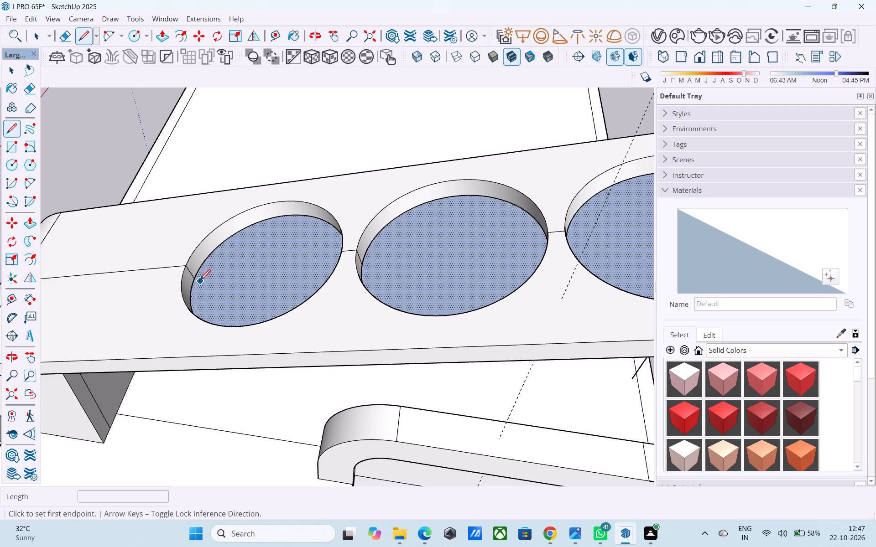
pyautogui.click(197, 279)
pyautogui.scroll(-6, 188, 274)
pyautogui.moveTo(381, 216); pyautogui.dragTo(343, 227, button='middle')
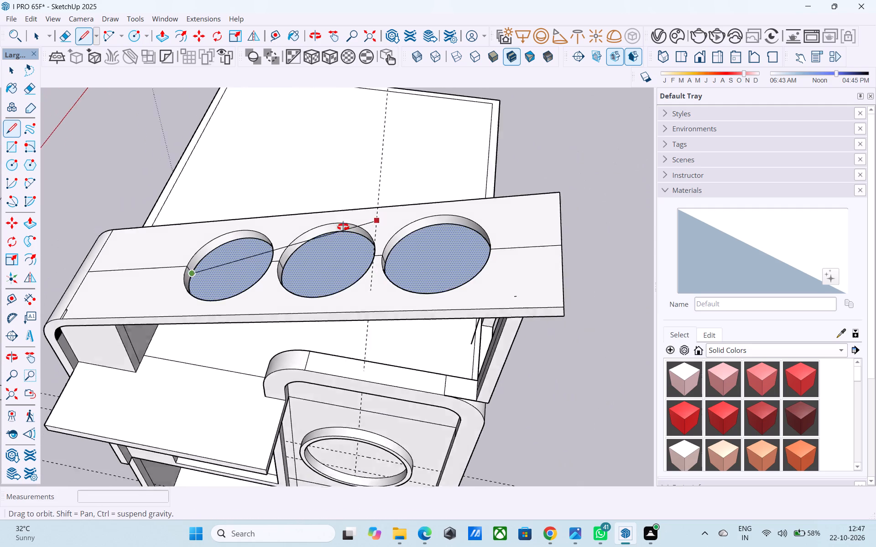
pyautogui.moveTo(343, 227); pyautogui.dragTo(506, 235, button='middle')
pyautogui.scroll(10, 479, 206)
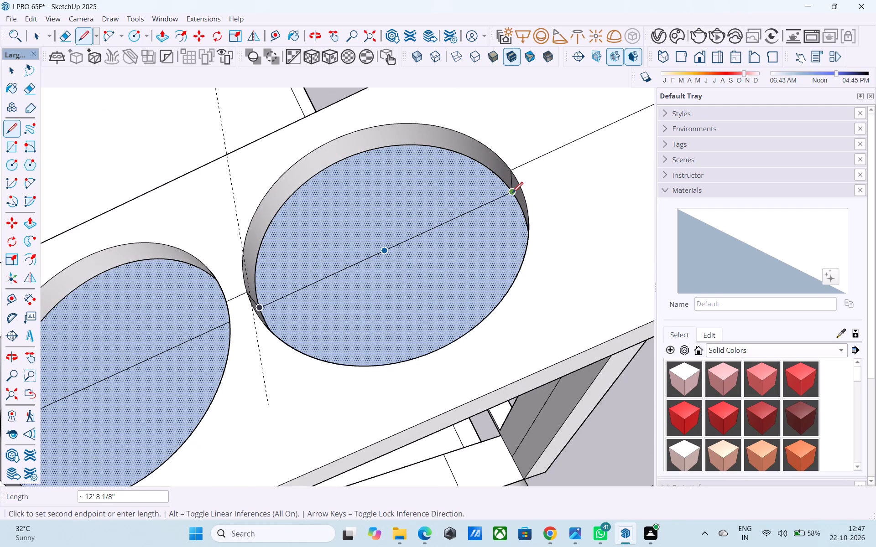
pyautogui.click(512, 194)
# Delete the half-circle faces on both sides of the new line in all three roof openings.
pyautogui.press('space')
pyautogui.scroll(-11, 510, 187)
pyautogui.click(466, 221)
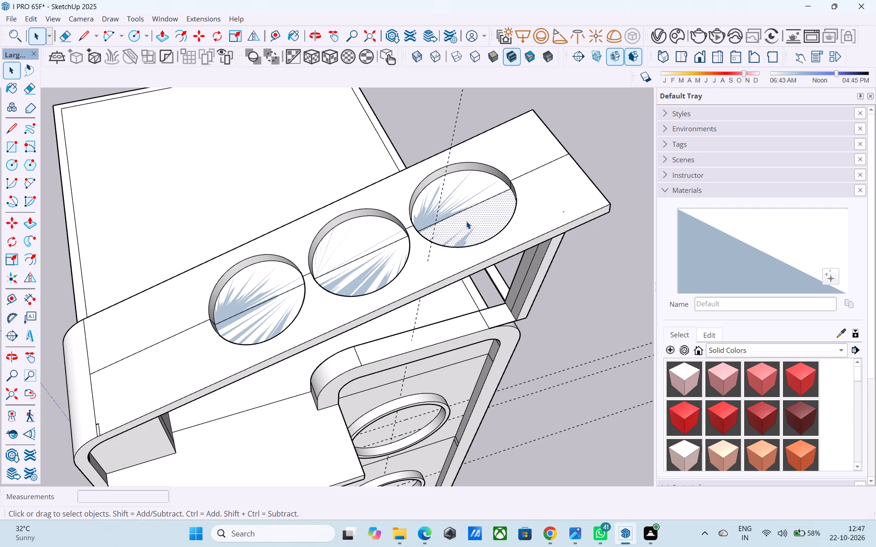
pyautogui.press('Delete')
pyautogui.click(443, 204)
pyautogui.press('Delete')
pyautogui.click(397, 259)
pyautogui.press('Delete')
pyautogui.click(379, 234)
pyautogui.press('Delete')
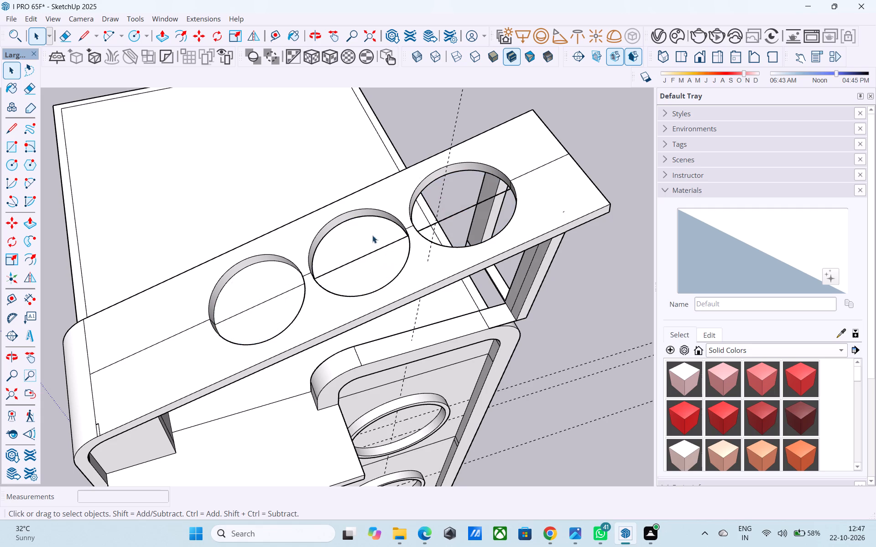
pyautogui.click(254, 319)
pyautogui.press('Delete')
pyautogui.click(255, 297)
pyautogui.press('Delete')
# Delete the remaining half-circle face in the middle opening from beneath the roof.
pyautogui.moveTo(255, 292); pyautogui.dragTo(231, 202, button='middle')
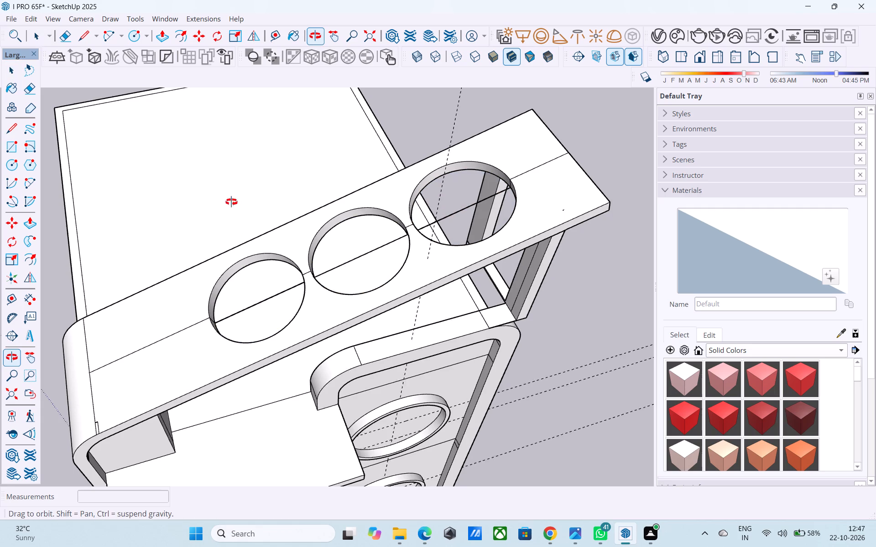
pyautogui.moveTo(231, 202); pyautogui.dragTo(241, 278, button='middle')
pyautogui.moveTo(273, 321); pyautogui.dragTo(172, 86, button='middle')
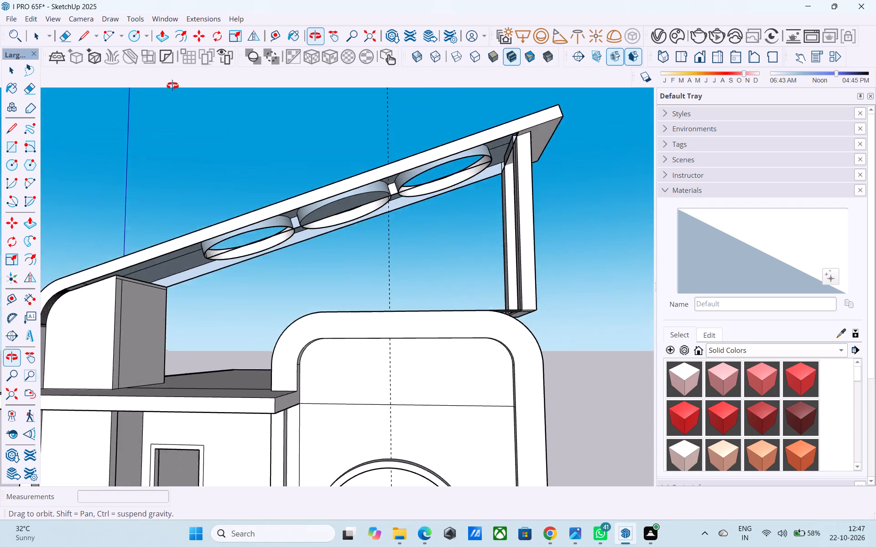
pyautogui.moveTo(172, 86); pyautogui.dragTo(122, 102, button='middle')
pyautogui.moveTo(266, 172); pyautogui.dragTo(451, 357, button='middle')
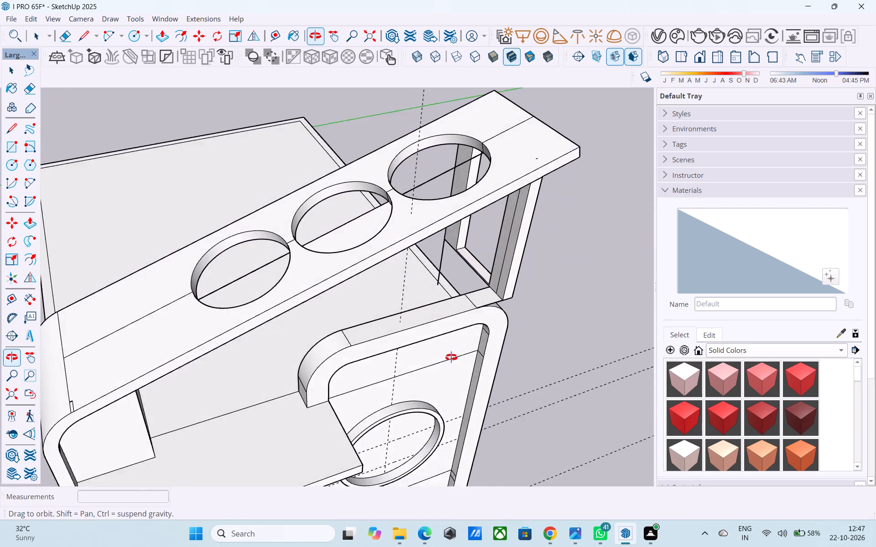
pyautogui.moveTo(451, 357); pyautogui.dragTo(156, 121, button='middle')
pyautogui.scroll(4, 265, 227)
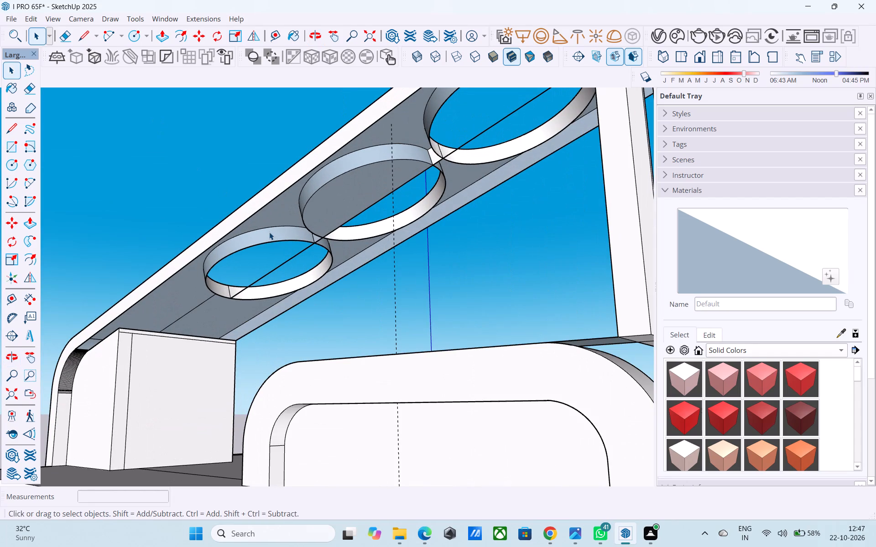
pyautogui.click(374, 190)
pyautogui.press('Delete')
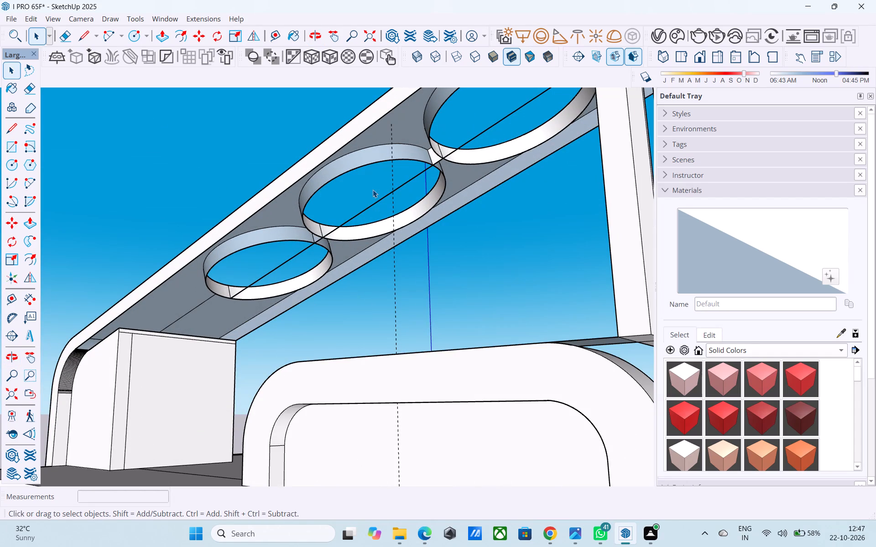
# Draw a line about 3' 2" long on the underside from the low-end opening's edge to the top of the supporting wall.
pyautogui.press('l')
pyautogui.click(234, 300)
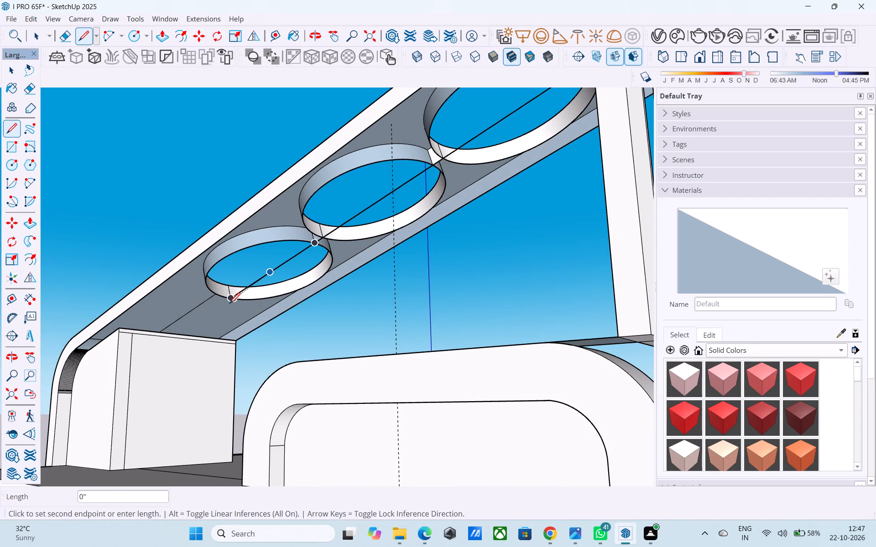
pyautogui.scroll(5, 194, 335)
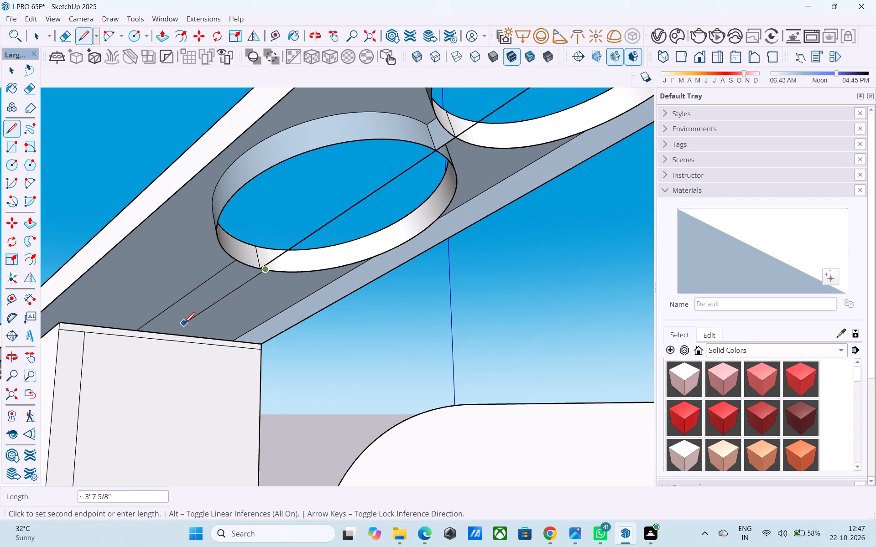
pyautogui.press('l')
pyautogui.scroll(4, 278, 268)
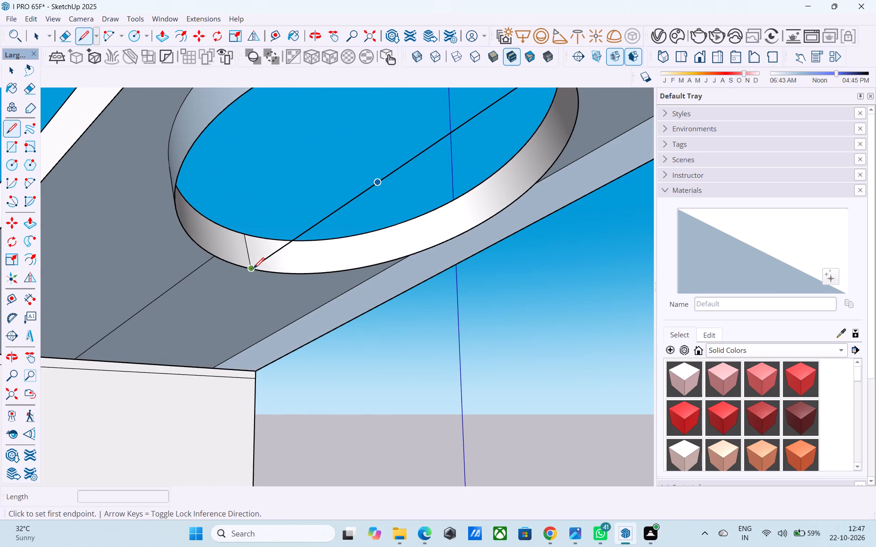
pyautogui.click(254, 269)
pyautogui.scroll(-5, 250, 269)
pyautogui.click(162, 333)
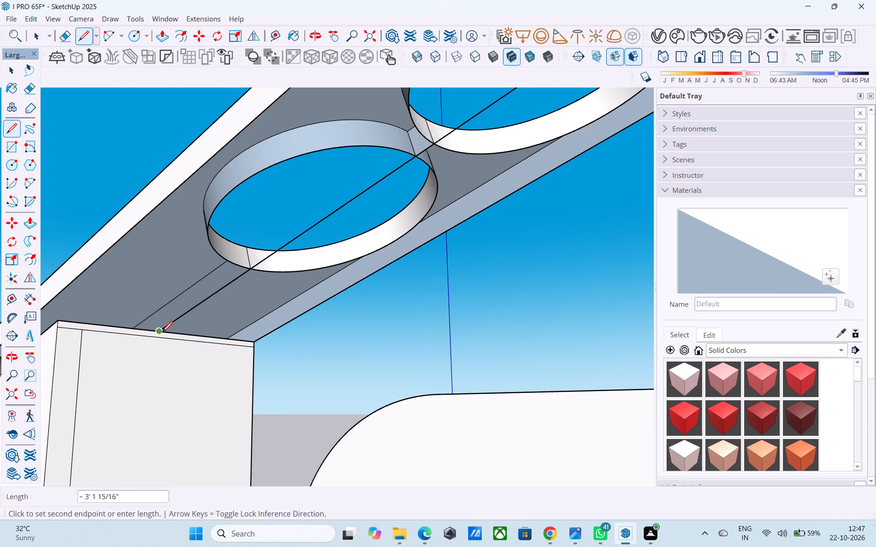
# Trace a 2' 9" line along the underside's low-end edge from the new line to the slab's outer corner.
pyautogui.moveTo(62, 321); pyautogui.dragTo(70, 321, button='middle')
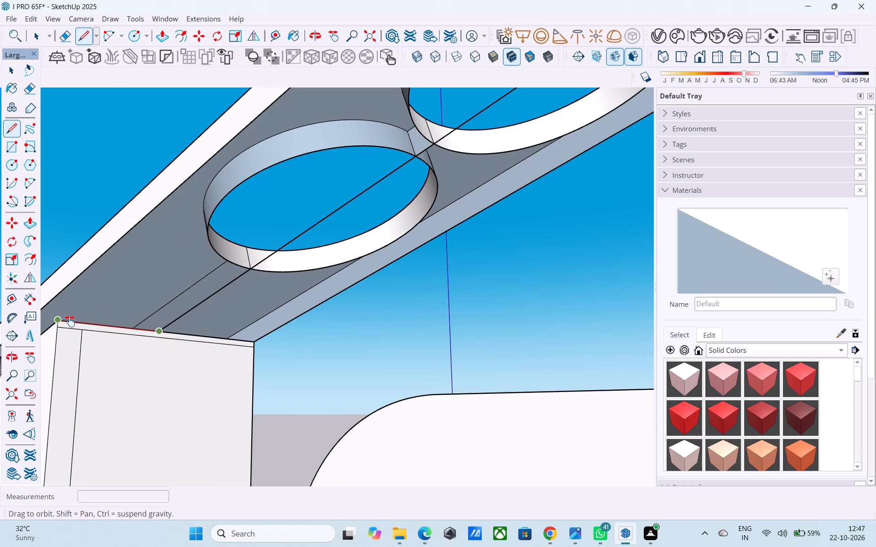
pyautogui.moveTo(70, 321); pyautogui.dragTo(104, 324, button='middle')
pyautogui.click(80, 317)
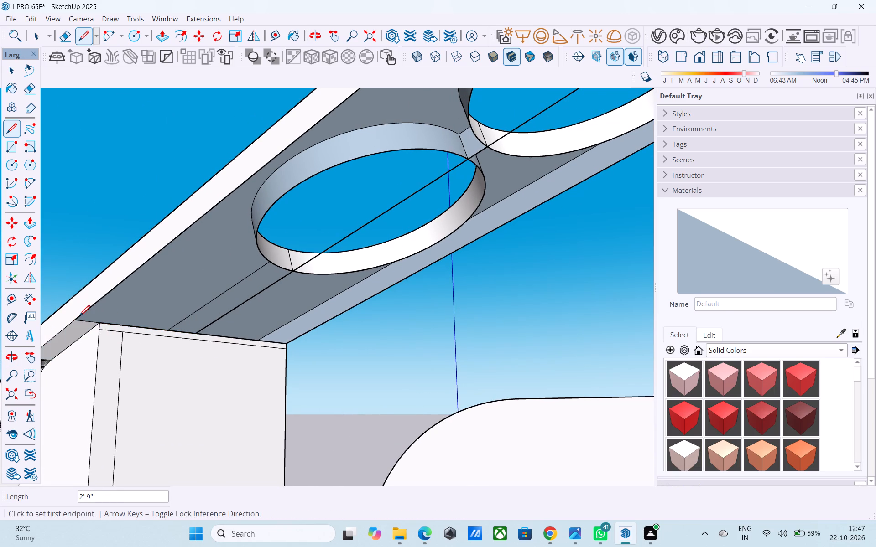
pyautogui.moveTo(280, 340); pyautogui.dragTo(100, 368, button='middle')
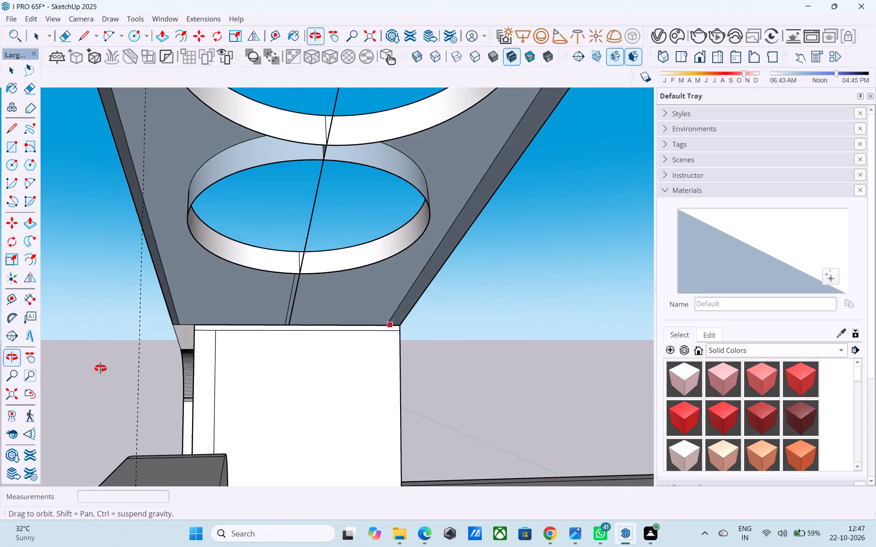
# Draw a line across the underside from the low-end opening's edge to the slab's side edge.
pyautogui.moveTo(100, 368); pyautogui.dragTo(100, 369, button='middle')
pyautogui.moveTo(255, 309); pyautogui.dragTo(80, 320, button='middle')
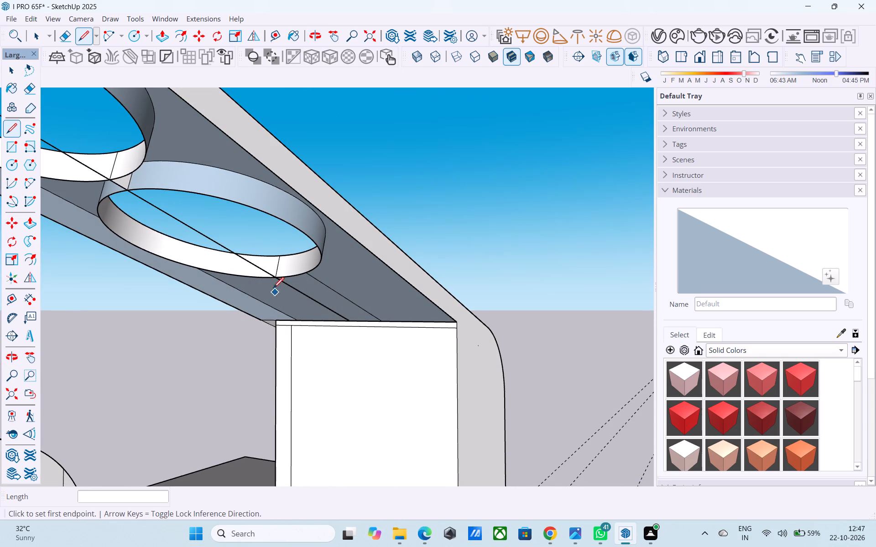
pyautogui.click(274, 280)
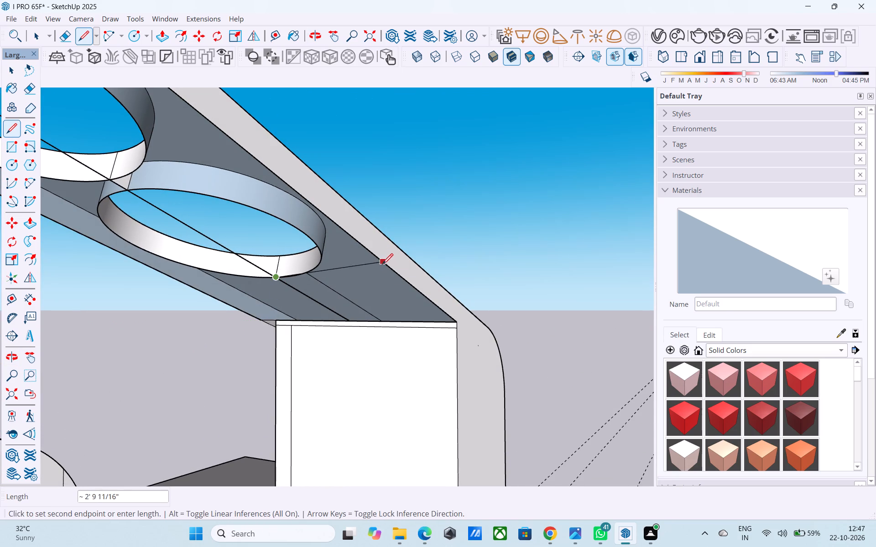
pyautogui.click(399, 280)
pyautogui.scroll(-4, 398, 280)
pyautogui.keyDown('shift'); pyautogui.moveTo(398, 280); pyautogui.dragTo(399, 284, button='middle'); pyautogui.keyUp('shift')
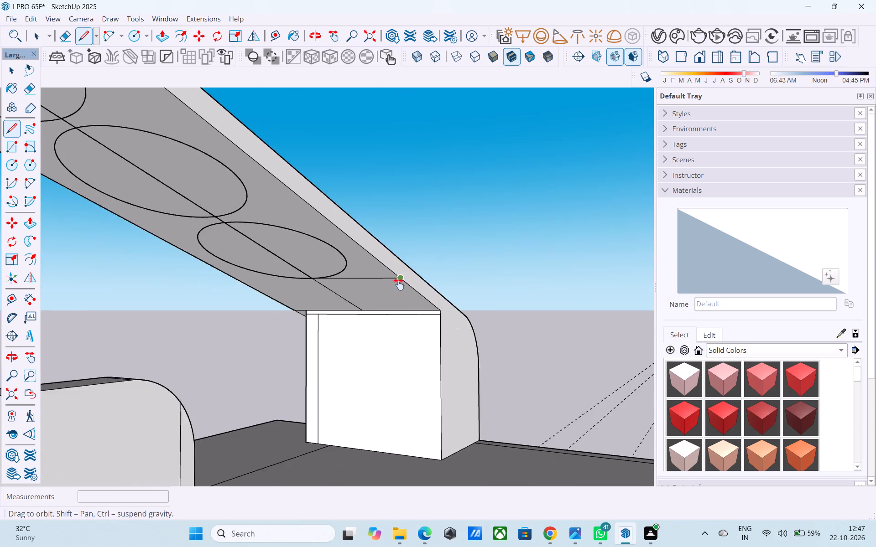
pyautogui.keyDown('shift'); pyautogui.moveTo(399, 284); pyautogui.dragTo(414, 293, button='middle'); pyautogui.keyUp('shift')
# Select the roof slab's underside face and examine its extent around the three circles from both sides.
pyautogui.press('space')
pyautogui.click(303, 270)
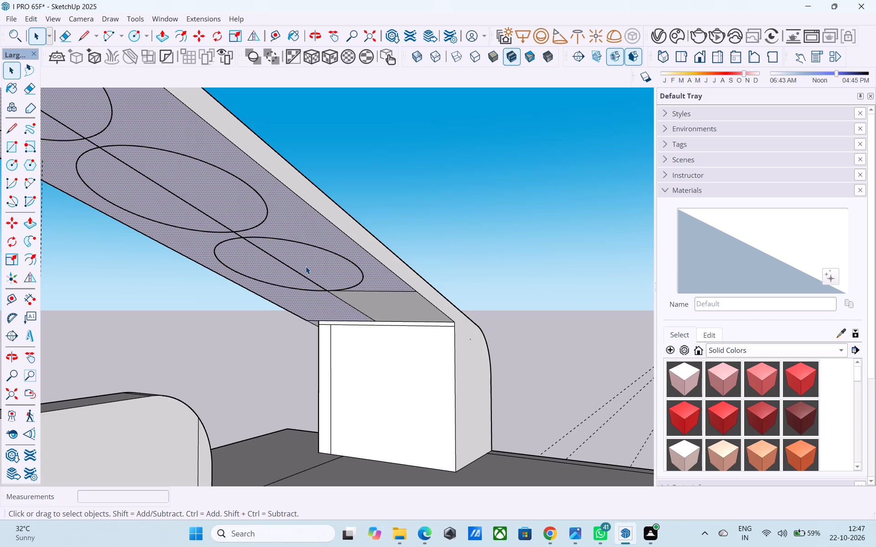
pyautogui.moveTo(306, 266); pyautogui.dragTo(309, 243, button='middle')
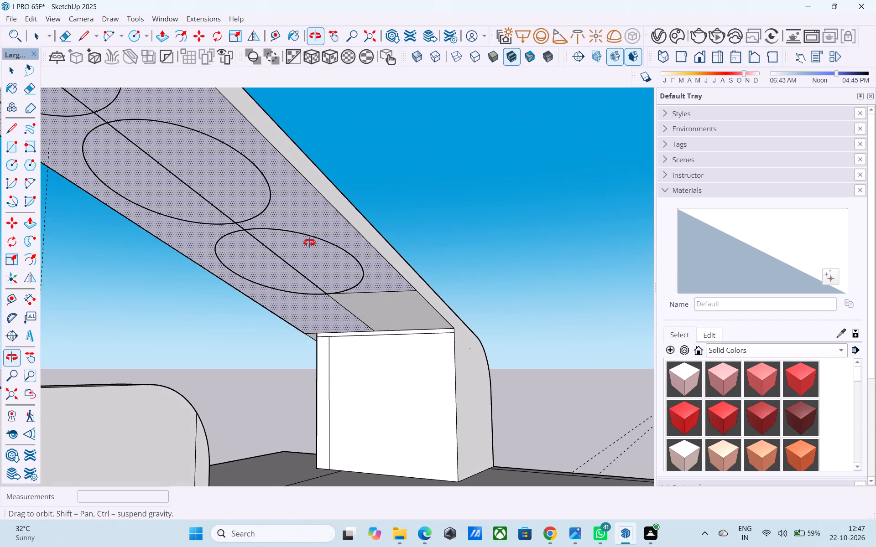
pyautogui.moveTo(309, 243); pyautogui.dragTo(309, 243, button='middle')
pyautogui.scroll(-9, 309, 243)
pyautogui.moveTo(303, 245); pyautogui.dragTo(221, 259, button='middle')
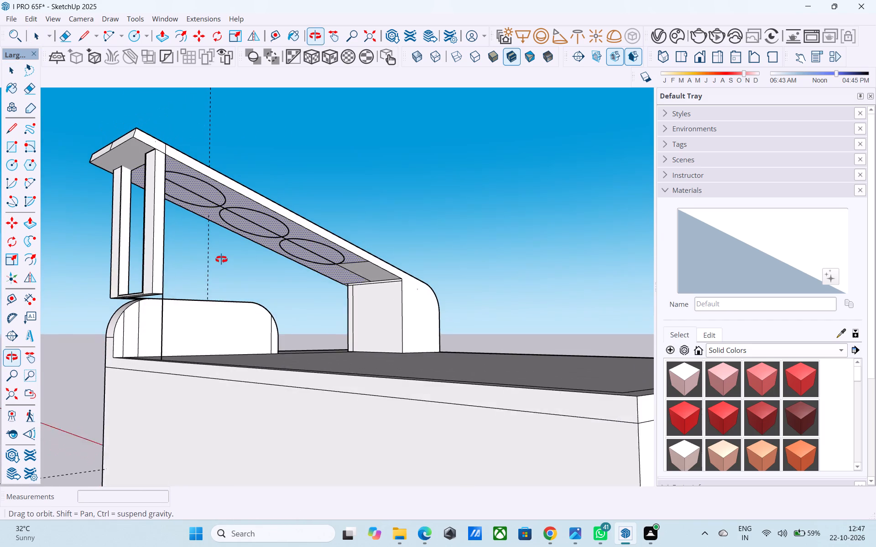
pyautogui.moveTo(221, 259); pyautogui.dragTo(221, 259, button='middle')
pyautogui.scroll(6, 205, 176)
pyautogui.scroll(-5, 207, 175)
pyautogui.moveTo(207, 176); pyautogui.dragTo(265, 246, button='middle')
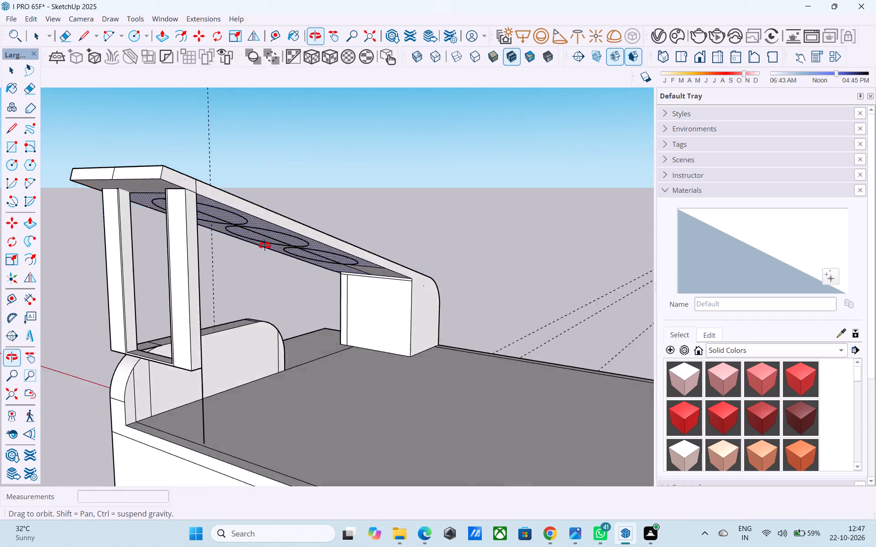
pyautogui.moveTo(265, 246); pyautogui.dragTo(588, 254, button='middle')
pyautogui.moveTo(358, 241); pyautogui.dragTo(391, 187, button='middle')
pyautogui.scroll(4, 391, 188)
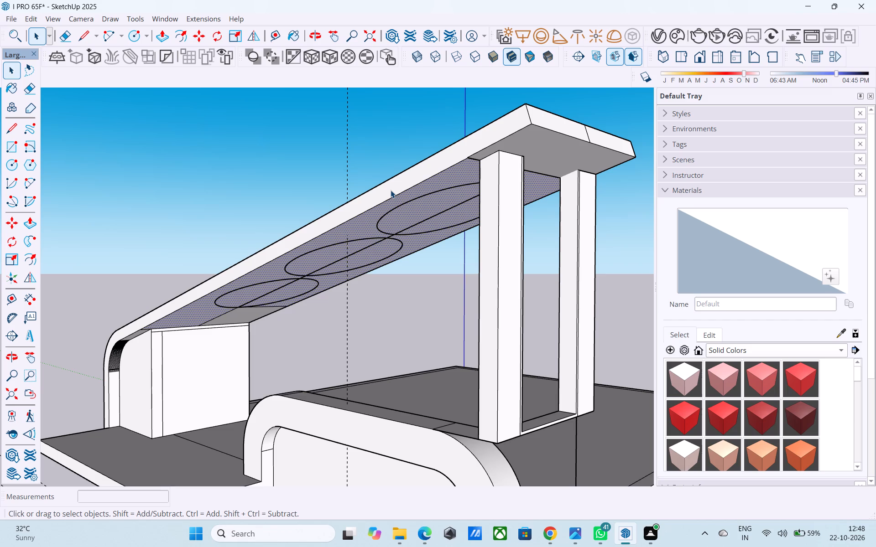
# Undo the recent underside lines and the half-circle face deletions in the three roof openings.
pyautogui.hotkey('ctrl', 'z')
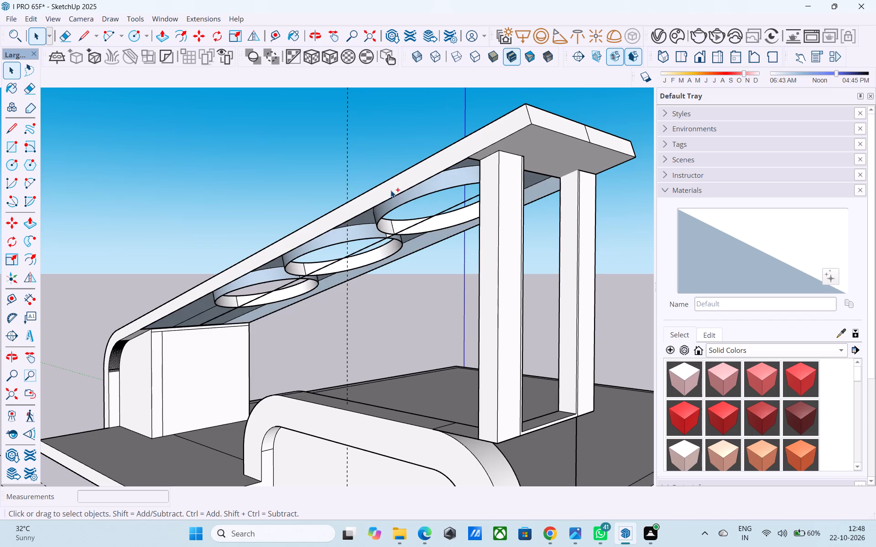
pyautogui.hotkey('ctrl', 'z')
pyautogui.hotkey('ctrl', 'z')
pyautogui.hotkey('ctrl', 'z')
pyautogui.hotkey('ctrl', 'z')
pyautogui.hotkey('ctrl', 'z')
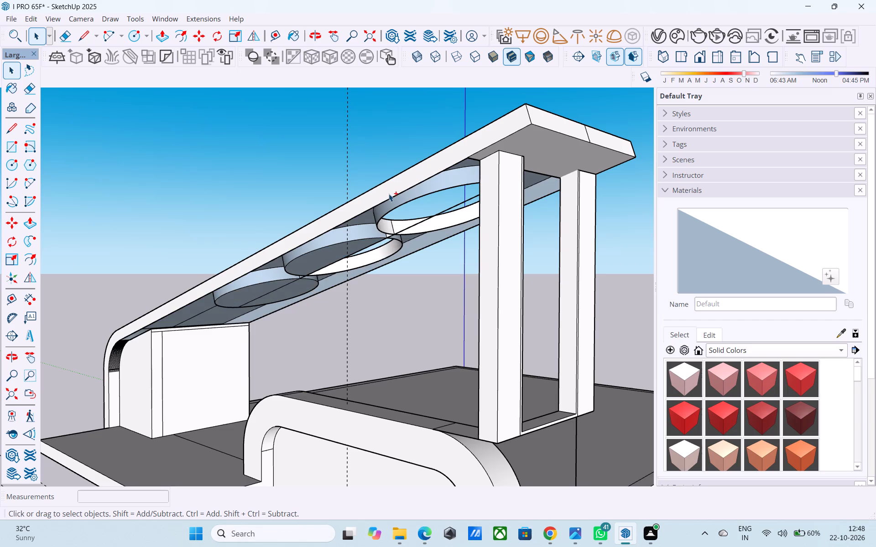
pyautogui.hotkey('ctrl', 'z')
pyautogui.hotkey('ctrl', 'z')
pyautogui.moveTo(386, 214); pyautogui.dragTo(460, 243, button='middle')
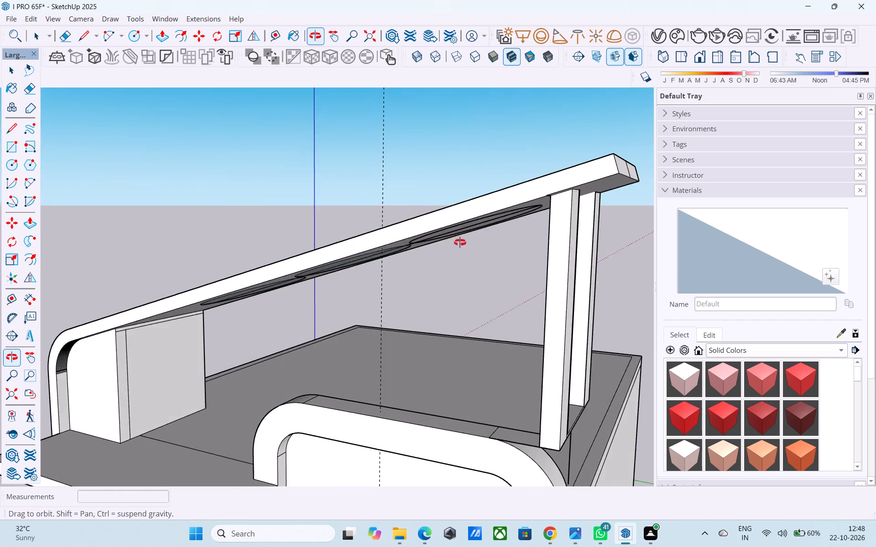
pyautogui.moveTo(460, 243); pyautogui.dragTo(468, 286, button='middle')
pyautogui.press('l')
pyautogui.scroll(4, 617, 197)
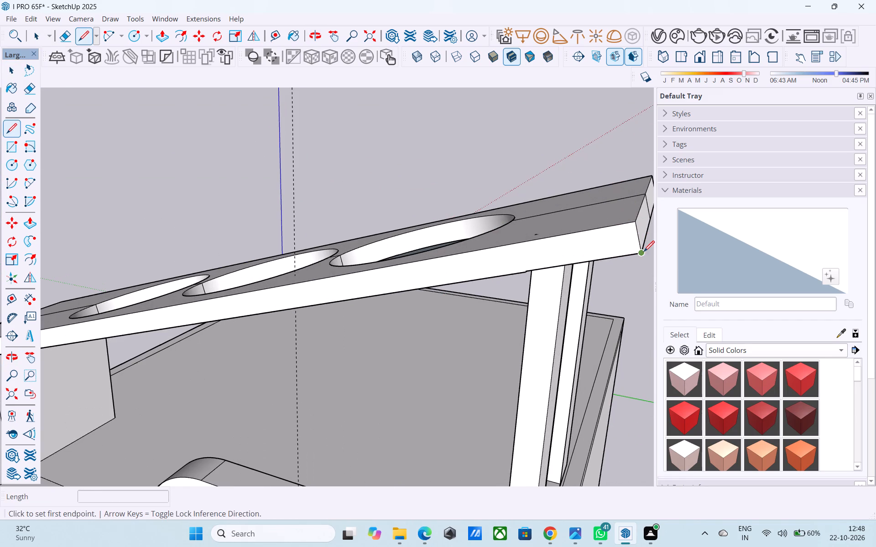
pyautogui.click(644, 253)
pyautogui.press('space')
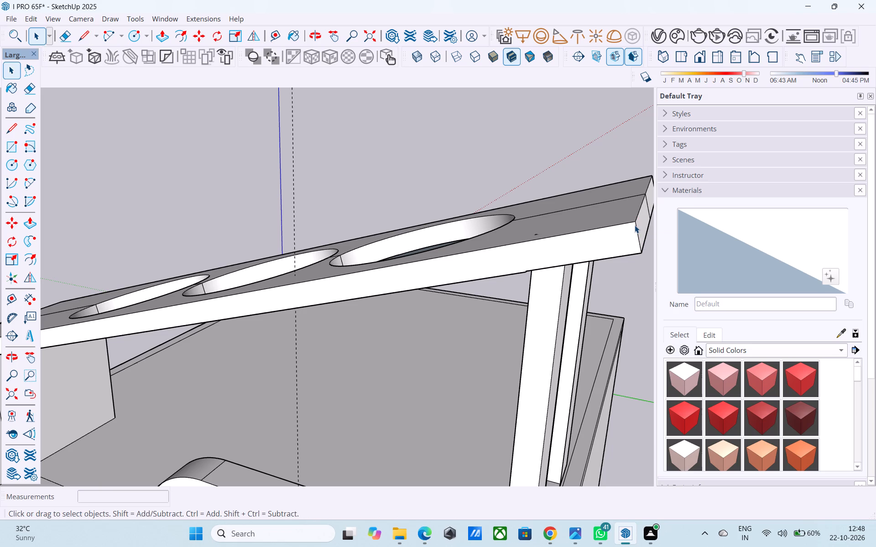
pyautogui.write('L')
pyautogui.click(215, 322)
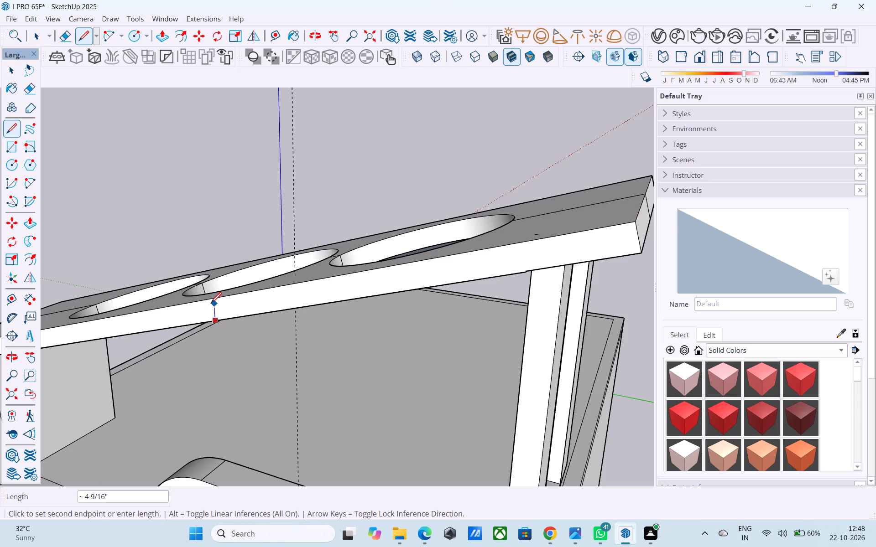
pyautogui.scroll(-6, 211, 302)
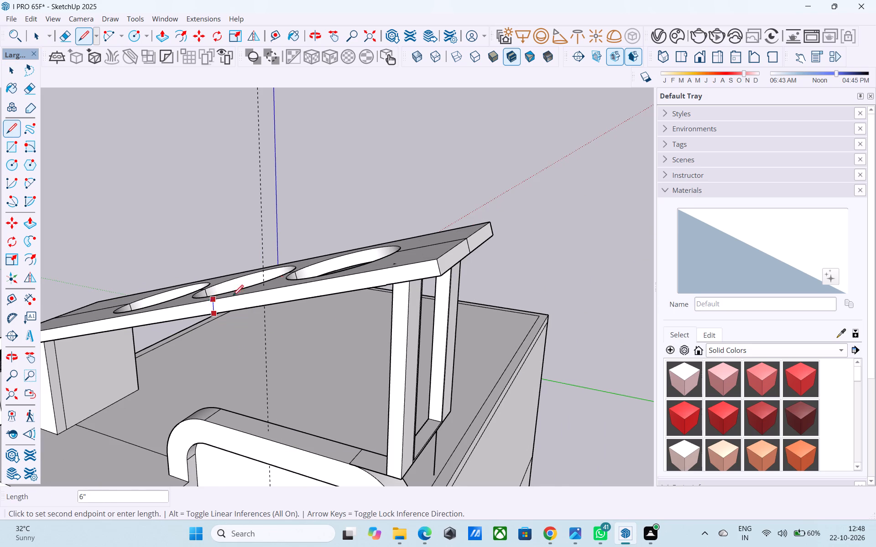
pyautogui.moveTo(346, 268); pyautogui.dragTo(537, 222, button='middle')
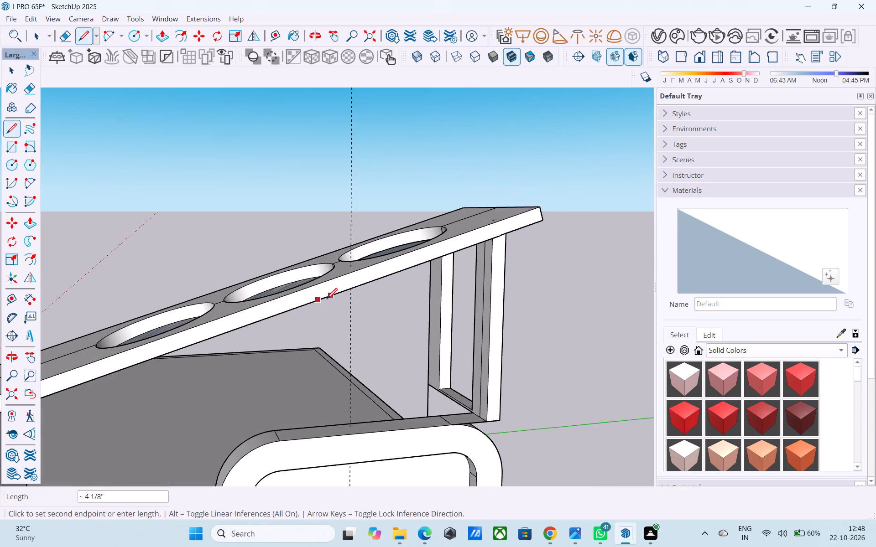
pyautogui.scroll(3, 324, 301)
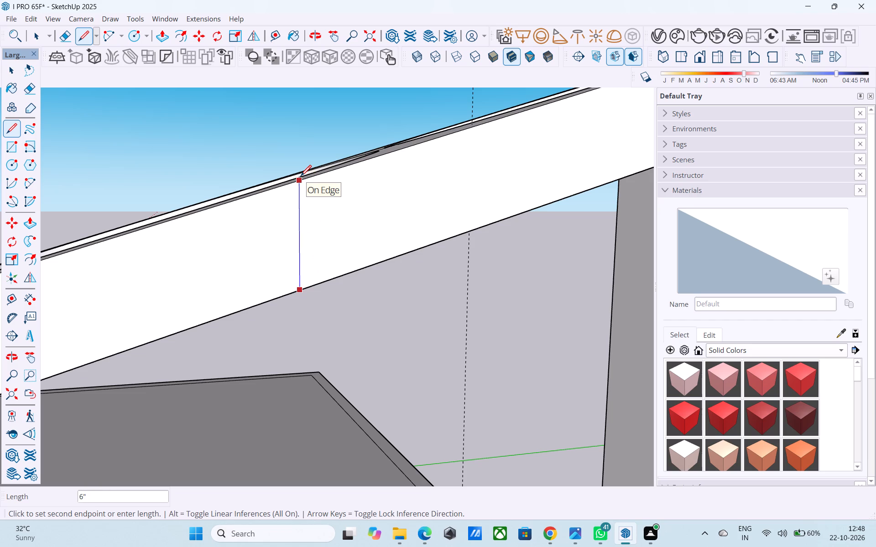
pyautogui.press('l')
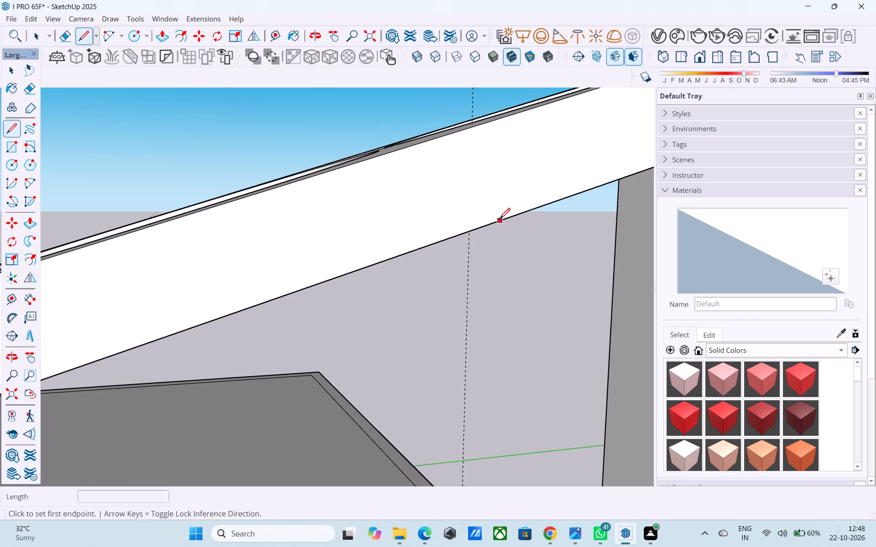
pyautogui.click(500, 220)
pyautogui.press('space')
# Push/Pull both half-circle faces of the middle opening up about 5 3/4" to fill it flush with the slab's top.
pyautogui.moveTo(503, 134); pyautogui.dragTo(483, 263, button='middle')
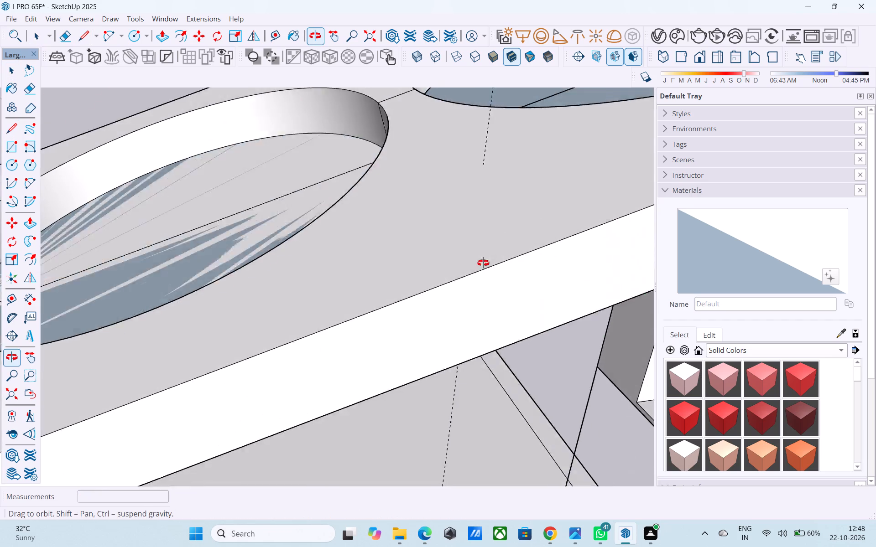
pyautogui.moveTo(483, 263); pyautogui.dragTo(470, 290, button='middle')
pyautogui.scroll(-11, 421, 285)
pyautogui.moveTo(405, 297); pyautogui.dragTo(297, 108, button='middle')
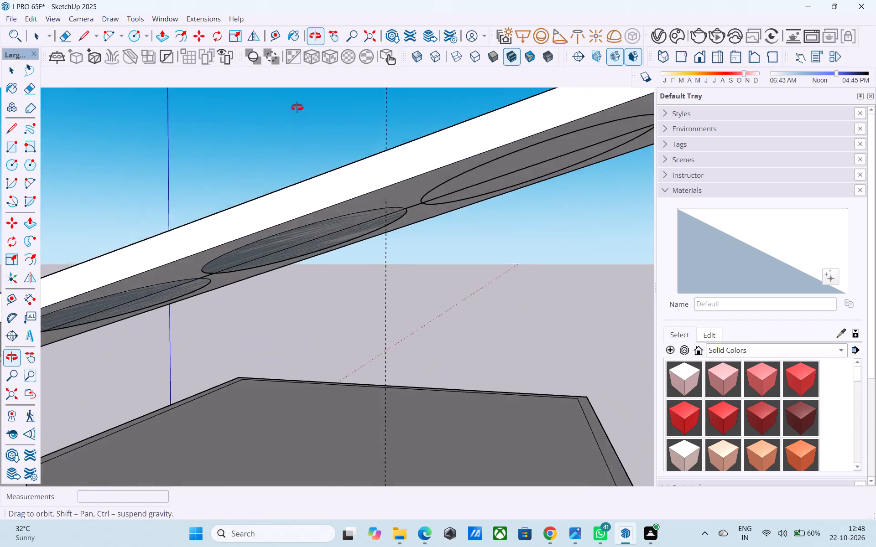
pyautogui.moveTo(297, 108); pyautogui.dragTo(297, 86, button='middle')
pyautogui.moveTo(290, 240); pyautogui.dragTo(505, 170, button='middle')
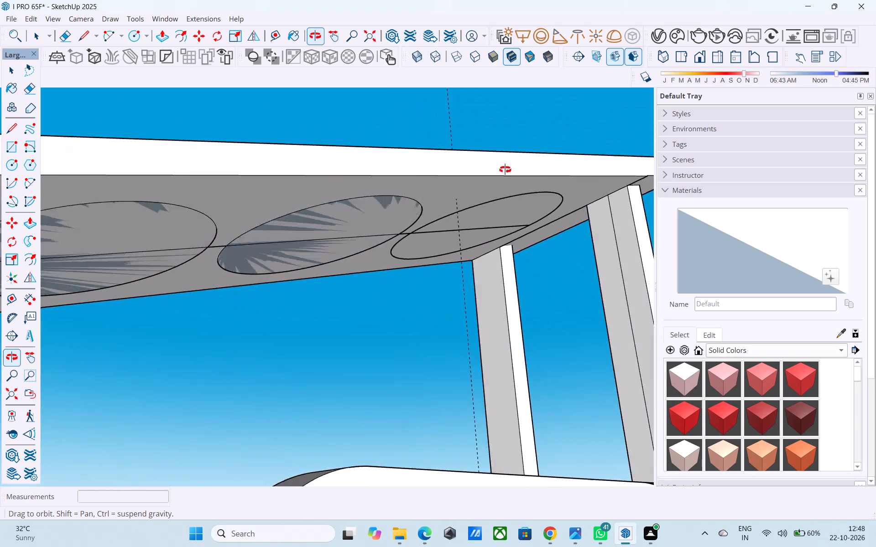
pyautogui.moveTo(505, 170); pyautogui.dragTo(516, 148, button='middle')
pyautogui.scroll(4, 460, 217)
pyautogui.click(388, 209)
pyautogui.press('p')
pyautogui.click(388, 209)
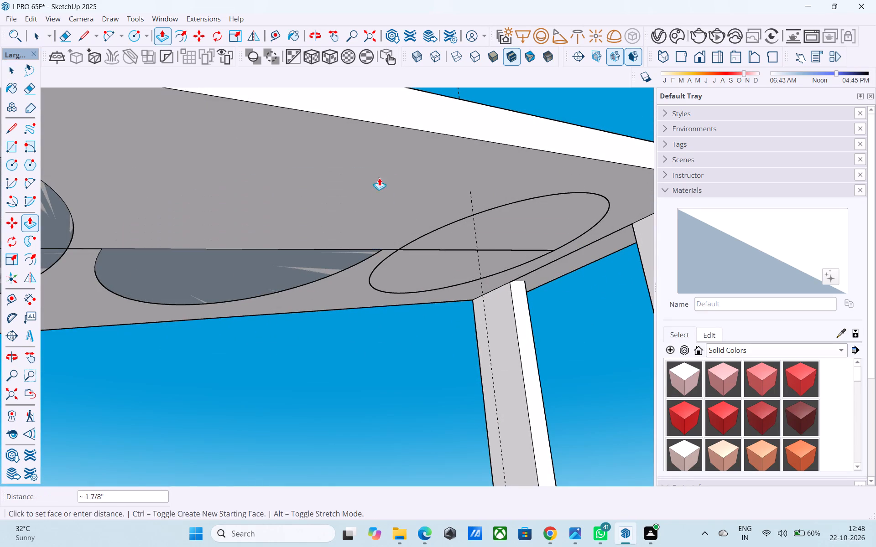
pyautogui.moveTo(374, 157); pyautogui.dragTo(418, 386, button='middle')
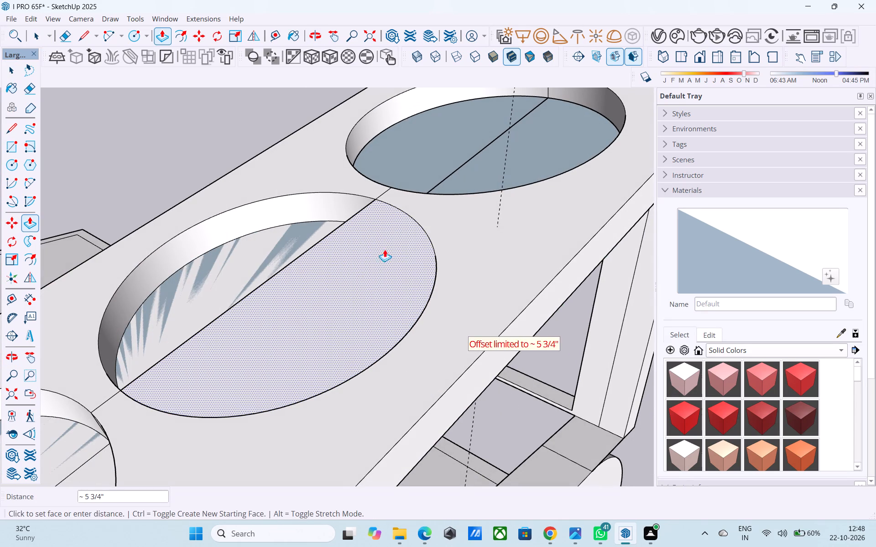
pyautogui.click(489, 217)
pyautogui.moveTo(483, 255); pyautogui.dragTo(482, 332, button='middle')
pyautogui.press('space')
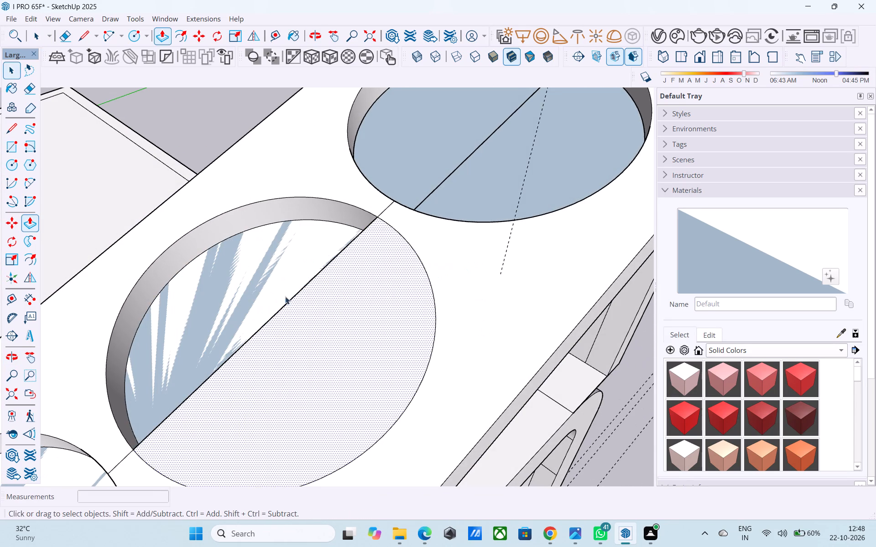
pyautogui.click(265, 296)
pyautogui.press('p')
pyautogui.doubleClick(265, 296)
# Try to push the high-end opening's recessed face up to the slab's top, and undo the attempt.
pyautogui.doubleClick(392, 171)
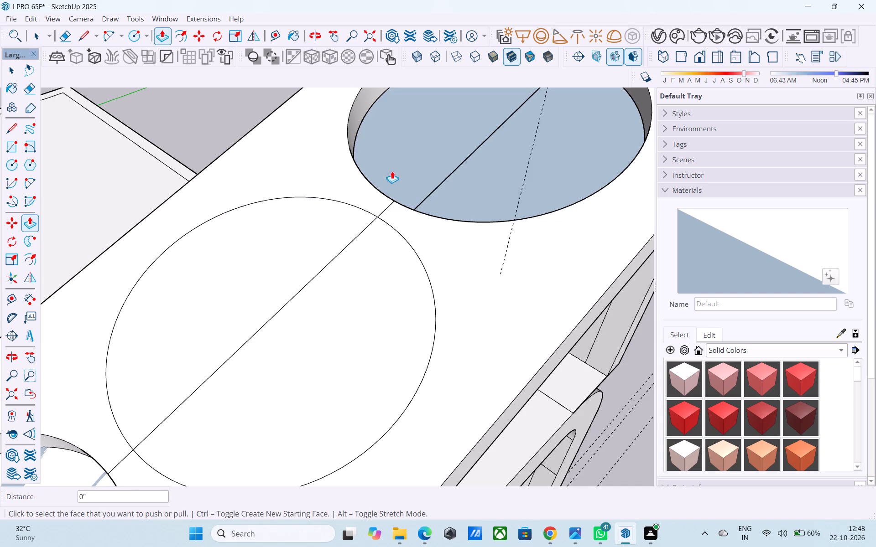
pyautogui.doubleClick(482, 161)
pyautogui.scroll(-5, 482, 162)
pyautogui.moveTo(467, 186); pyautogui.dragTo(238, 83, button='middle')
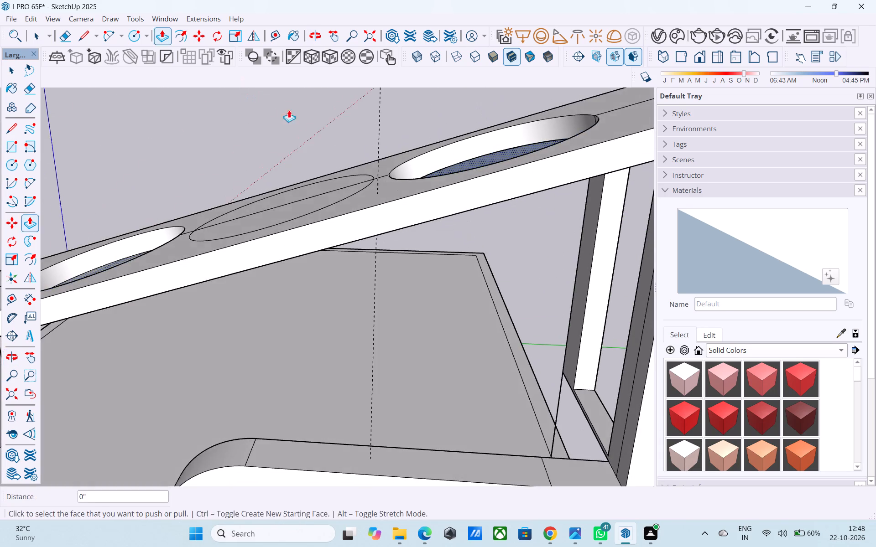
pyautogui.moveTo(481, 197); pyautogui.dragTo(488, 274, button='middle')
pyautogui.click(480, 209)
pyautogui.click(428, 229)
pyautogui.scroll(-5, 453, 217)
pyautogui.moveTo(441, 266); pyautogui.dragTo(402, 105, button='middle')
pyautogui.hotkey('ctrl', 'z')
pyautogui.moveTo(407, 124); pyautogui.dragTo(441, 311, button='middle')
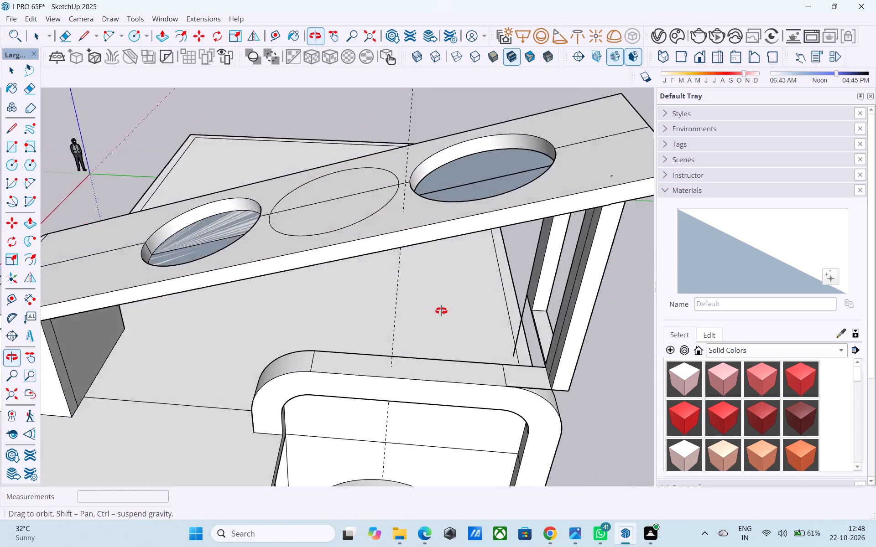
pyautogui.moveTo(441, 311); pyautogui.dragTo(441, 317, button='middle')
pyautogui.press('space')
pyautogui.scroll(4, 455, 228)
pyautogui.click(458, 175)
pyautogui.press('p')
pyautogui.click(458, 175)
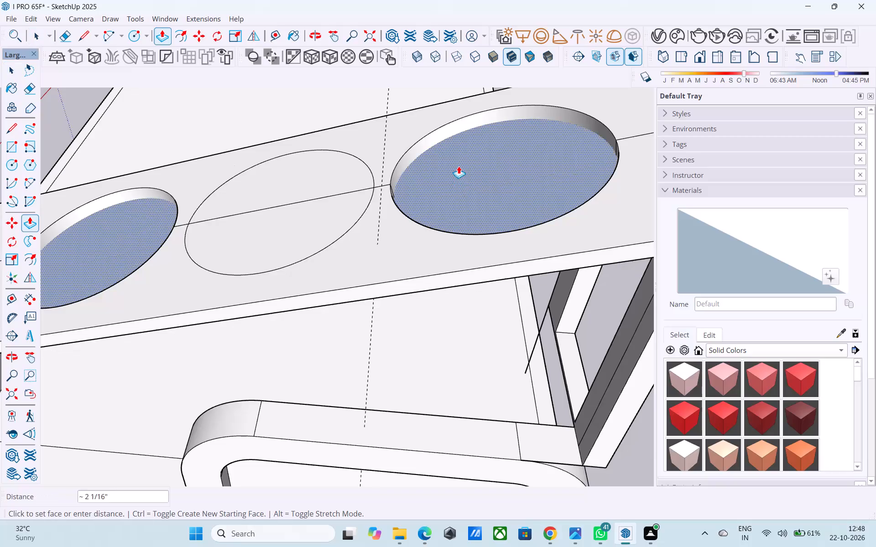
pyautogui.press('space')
# Erase the high-end circle's outline and its dividing line from the slab's underside.
pyautogui.moveTo(462, 282); pyautogui.dragTo(334, 104, button='middle')
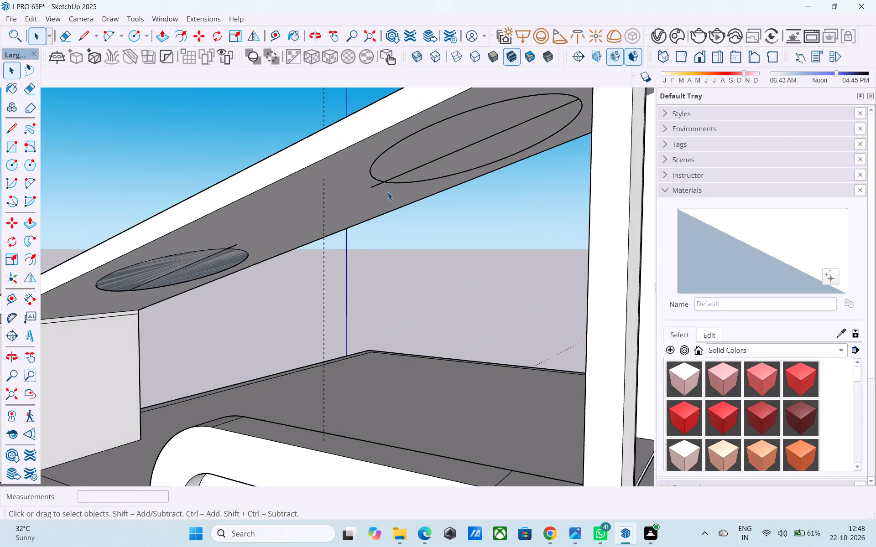
pyautogui.press('e')
pyautogui.moveTo(414, 160); pyautogui.dragTo(430, 175)
pyautogui.moveTo(398, 174); pyautogui.dragTo(375, 197)
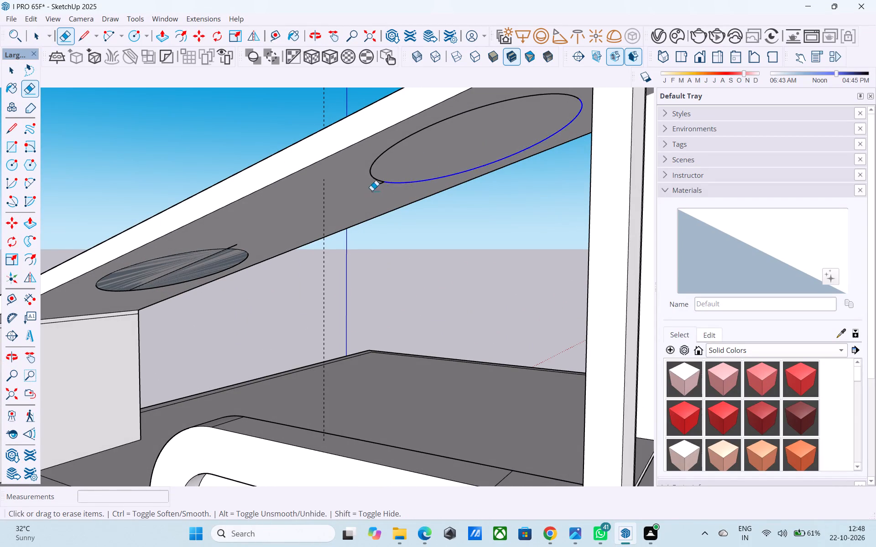
pyautogui.moveTo(376, 170); pyautogui.dragTo(367, 170)
pyautogui.moveTo(374, 177); pyautogui.dragTo(387, 196)
pyautogui.moveTo(385, 199); pyautogui.dragTo(401, 350, button='middle')
pyautogui.scroll(-5, 376, 340)
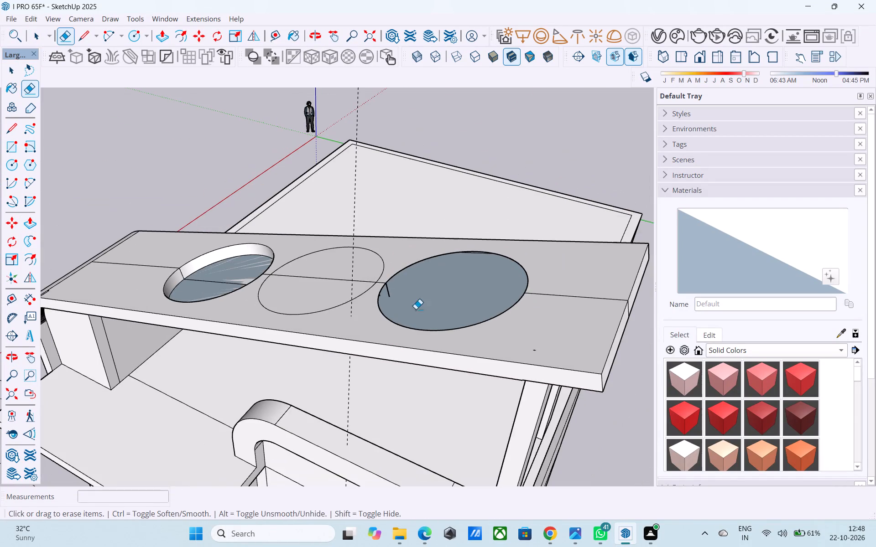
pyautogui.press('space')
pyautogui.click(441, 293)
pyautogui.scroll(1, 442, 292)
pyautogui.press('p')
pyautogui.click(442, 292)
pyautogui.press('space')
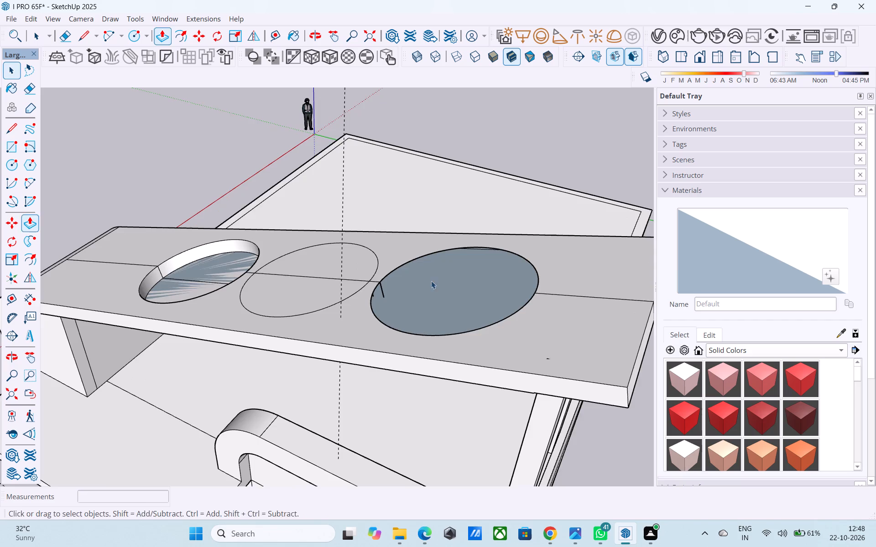
# Draw a line about 4' long across the high-end circle on the slab's top to close it with a face.
pyautogui.moveTo(430, 294); pyautogui.dragTo(459, 376, button='middle')
pyautogui.scroll(2, 458, 375)
pyautogui.press('l')
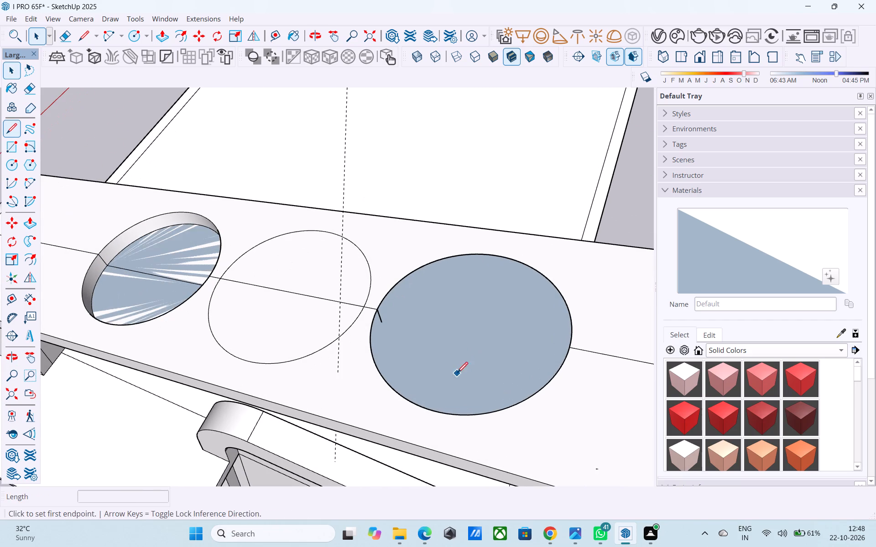
pyautogui.click(420, 407)
pyautogui.click(501, 258)
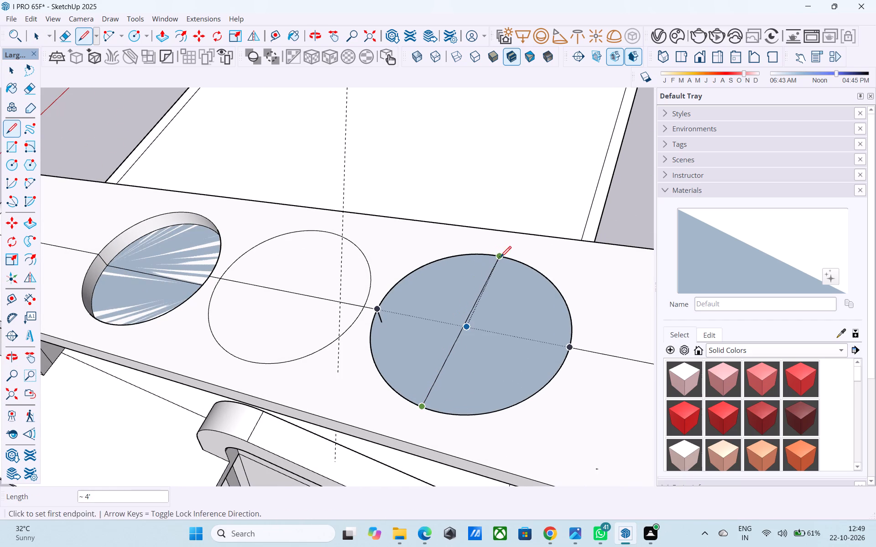
pyautogui.press('space')
pyautogui.scroll(-4, 495, 263)
pyautogui.press('space')
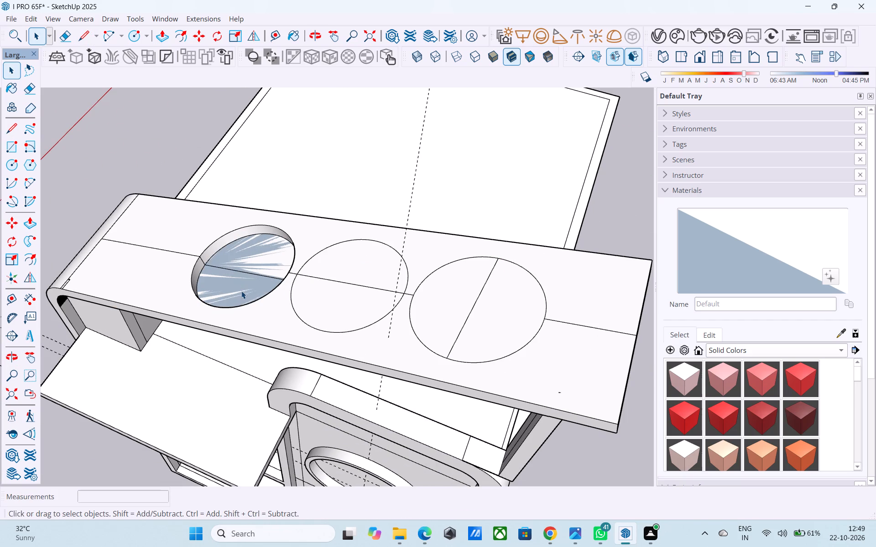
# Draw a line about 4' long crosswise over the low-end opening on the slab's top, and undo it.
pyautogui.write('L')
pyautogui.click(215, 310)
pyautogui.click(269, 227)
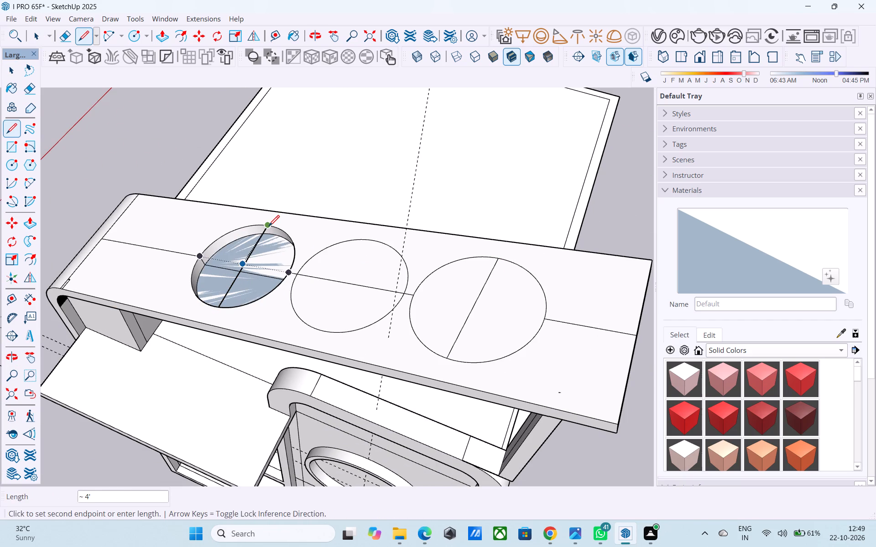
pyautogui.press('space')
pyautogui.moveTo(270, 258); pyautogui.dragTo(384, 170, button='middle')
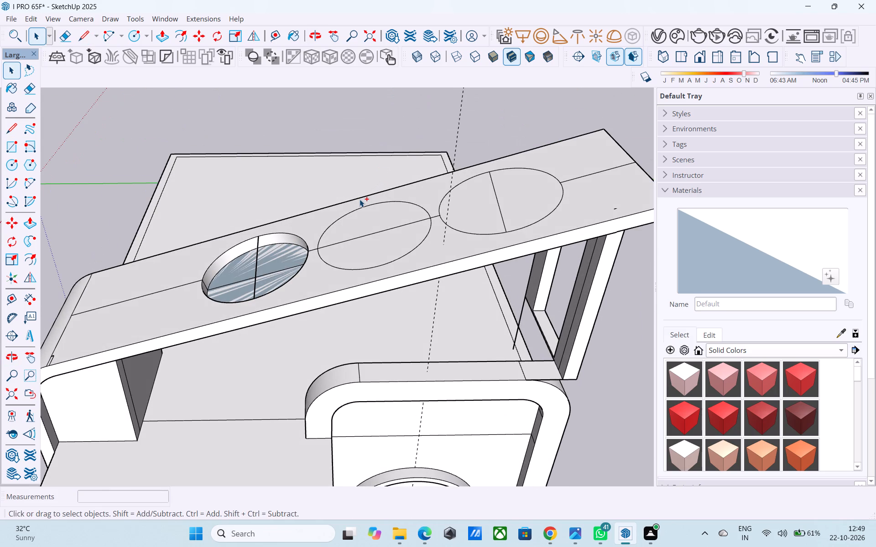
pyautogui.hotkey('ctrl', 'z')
# Draw a line about 4' long across the low-end opening along the slab's centre line to close it with a face.
pyautogui.press('l')
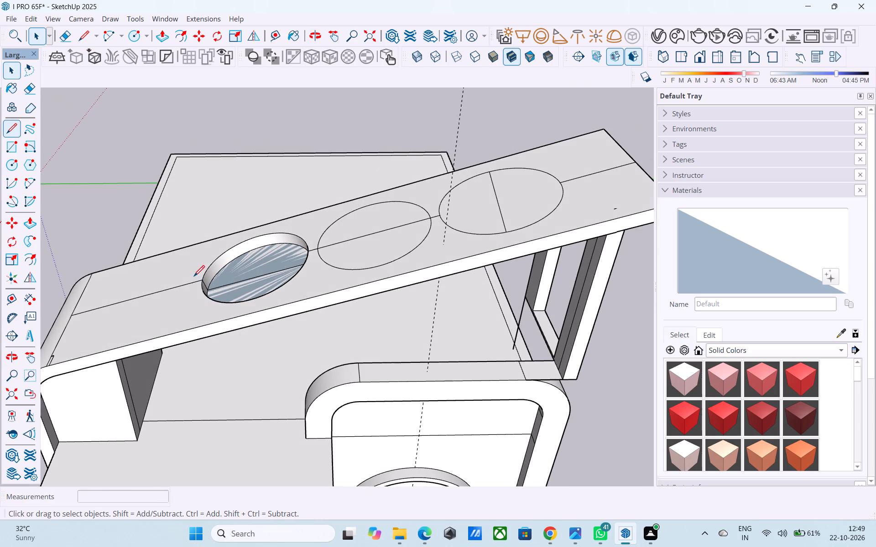
pyautogui.click(198, 284)
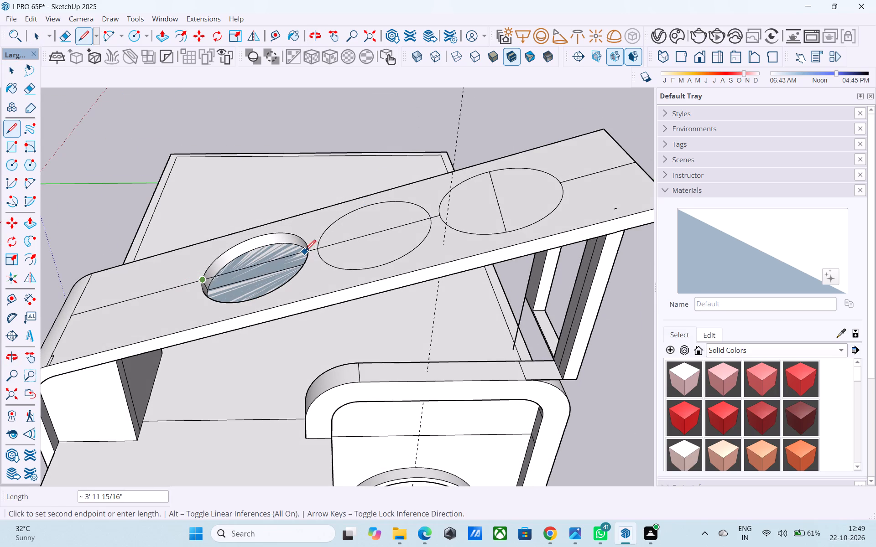
pyautogui.click(311, 249)
pyautogui.press('space')
# Erase the low-end circle's outline and its dividing line from the slab's underside.
pyautogui.scroll(-4, 307, 254)
pyautogui.moveTo(306, 257); pyautogui.dragTo(274, 145, button='middle')
pyautogui.moveTo(305, 253); pyautogui.dragTo(200, 141, button='middle')
pyautogui.scroll(4, 287, 263)
pyautogui.press('e')
pyautogui.moveTo(334, 223); pyautogui.dragTo(305, 245)
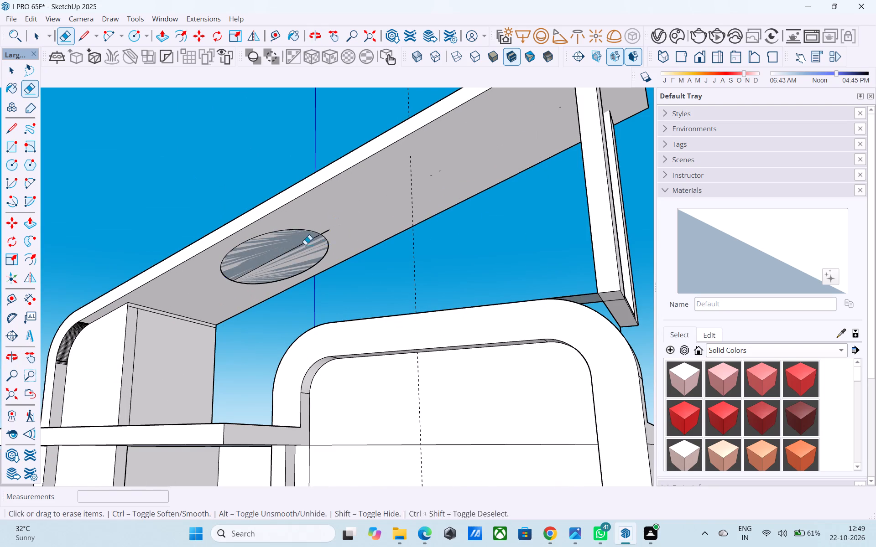
pyautogui.moveTo(305, 245); pyautogui.dragTo(289, 258)
pyautogui.moveTo(314, 234); pyautogui.dragTo(278, 271)
pyautogui.click(329, 229)
pyautogui.moveTo(331, 231); pyautogui.dragTo(325, 236)
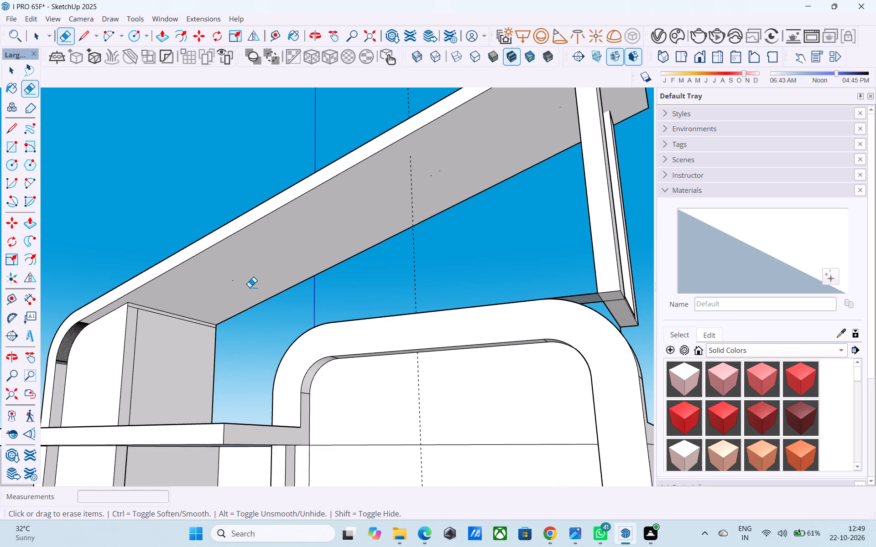
pyautogui.click(238, 284)
pyautogui.press('space')
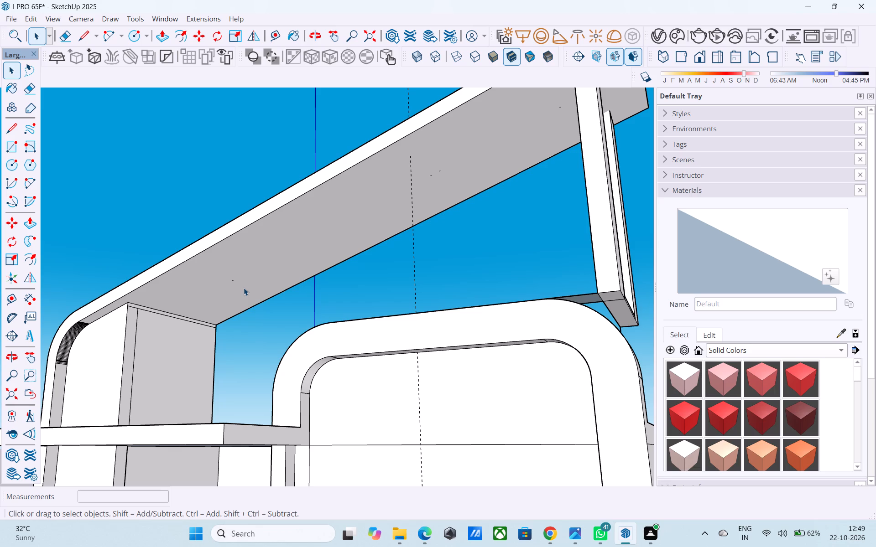
# Save the model.
pyautogui.hotkey('ctrl', 's')
pyautogui.press('space')
# Examine the sloping slab's top, edge and underside around the three circles.
pyautogui.scroll(-3, 302, 198)
pyautogui.moveTo(307, 207); pyautogui.dragTo(409, 456, button='middle')
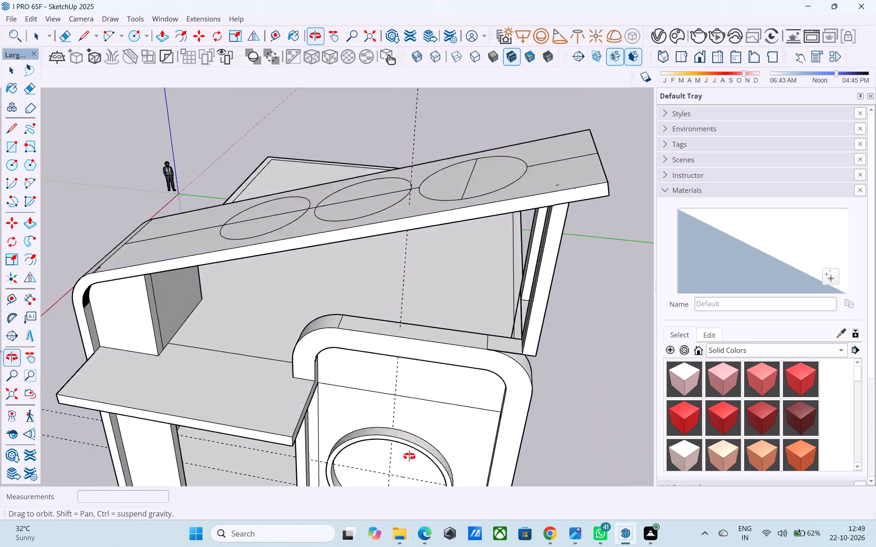
pyautogui.moveTo(409, 456); pyautogui.dragTo(472, 419, button='middle')
pyautogui.scroll(1, 261, 219)
pyautogui.moveTo(261, 219); pyautogui.dragTo(549, 278, button='middle')
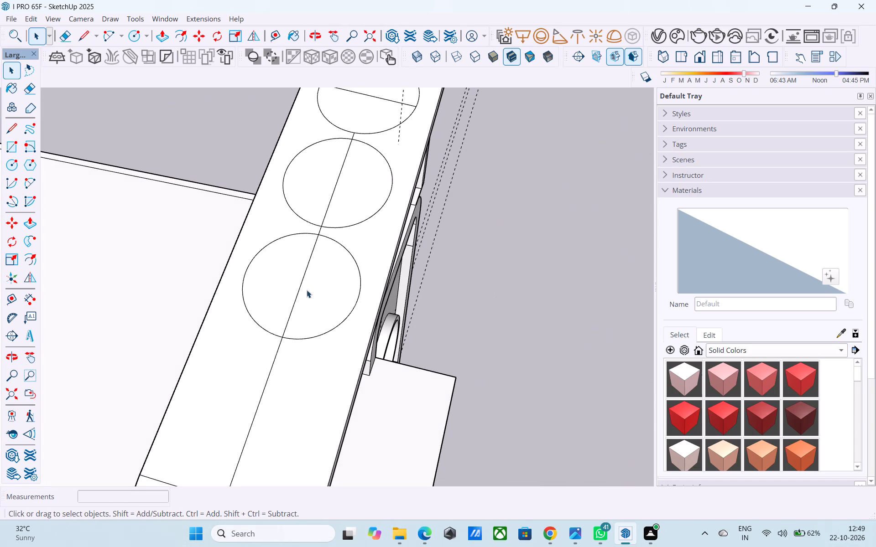
pyautogui.moveTo(372, 299); pyautogui.dragTo(216, 191, button='middle')
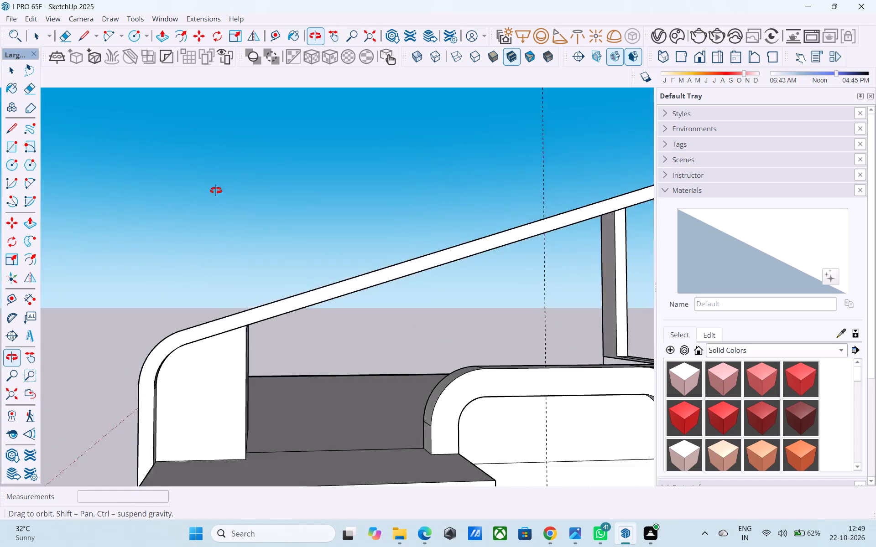
pyautogui.moveTo(216, 191); pyautogui.dragTo(175, 148, button='middle')
pyautogui.scroll(2, 335, 285)
pyautogui.scroll(-4, 335, 284)
pyautogui.moveTo(334, 282); pyautogui.dragTo(323, 298, button='middle')
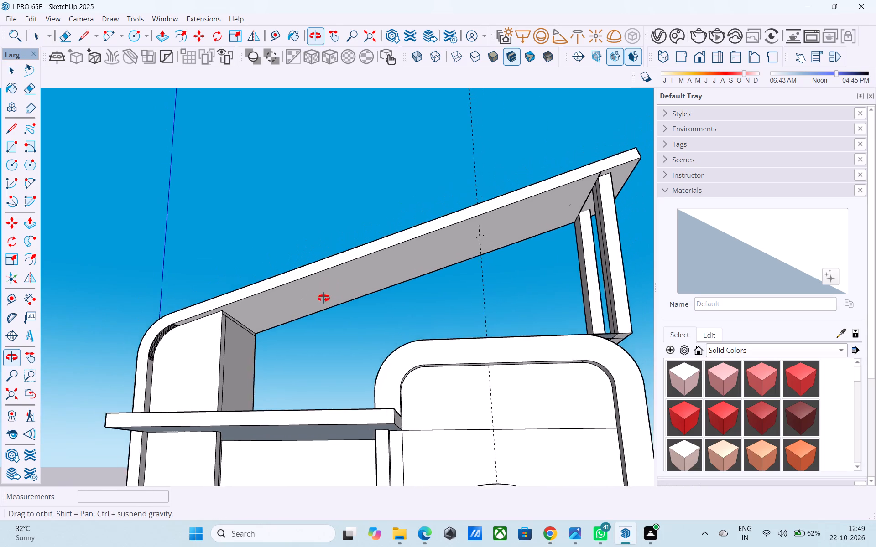
pyautogui.moveTo(323, 298); pyautogui.dragTo(394, 524, button='middle')
pyautogui.moveTo(343, 329); pyautogui.dragTo(341, 316, button='middle')
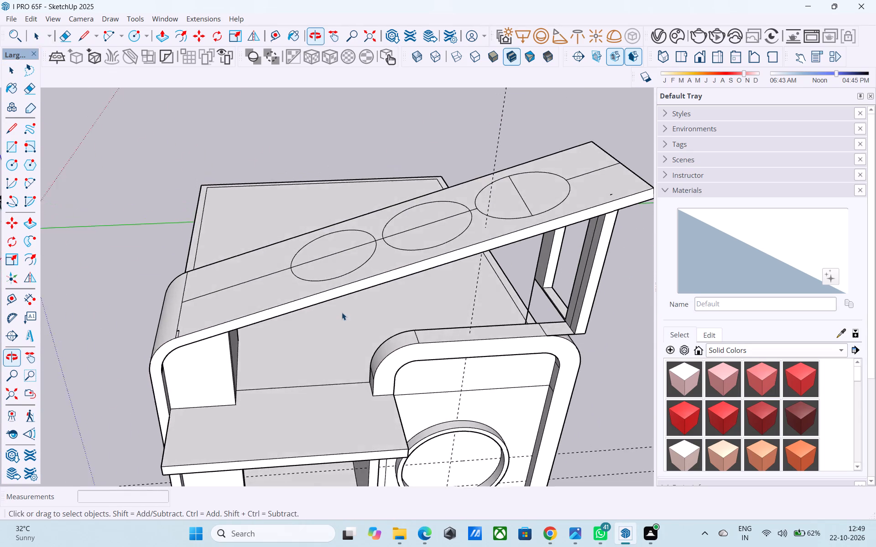
pyautogui.scroll(4, 342, 311)
pyautogui.scroll(-3, 343, 297)
pyautogui.keyDown('shift'); pyautogui.moveTo(348, 356); pyautogui.dragTo(351, 387, button='middle'); pyautogui.keyUp('shift')
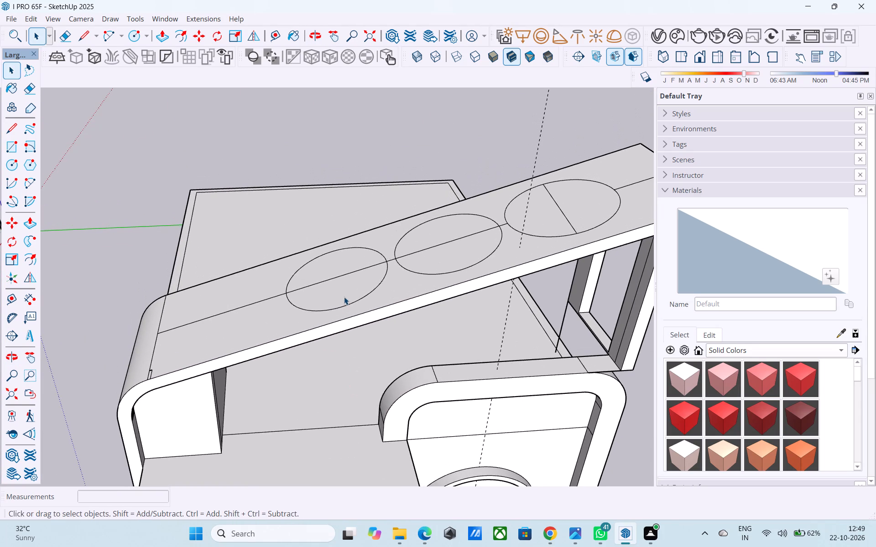
# Push/Pull both half-circle faces of the low-end circle about 2' 3 3/4" down through the slab.
pyautogui.click(344, 297)
pyautogui.press('p')
pyautogui.click(345, 295)
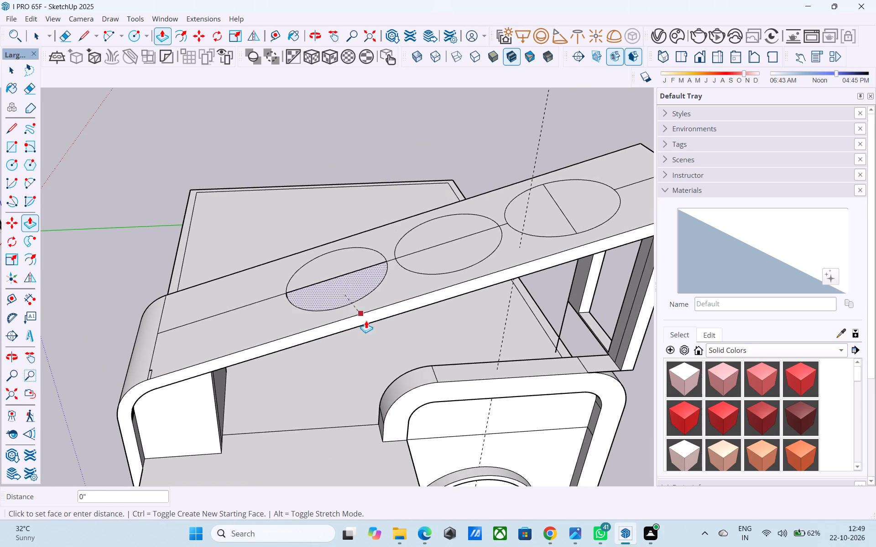
pyautogui.click(368, 341)
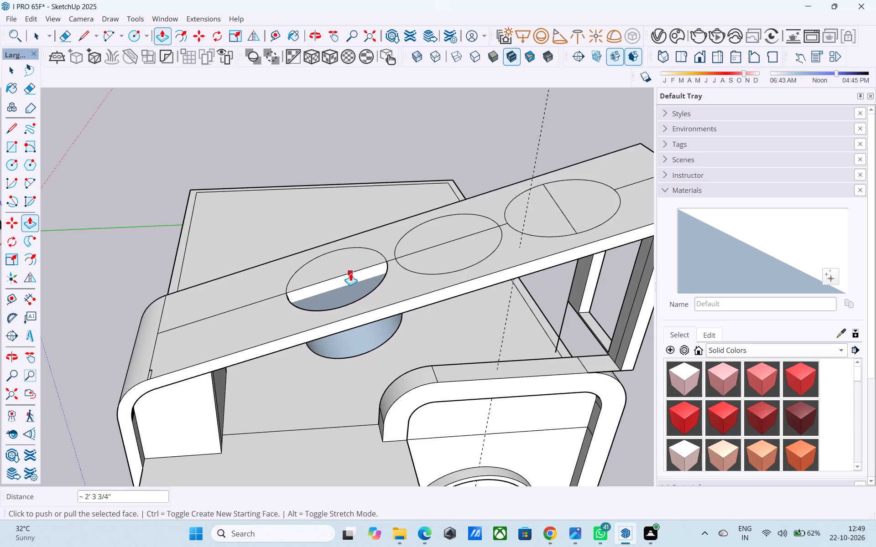
pyautogui.press('space')
pyautogui.click(340, 262)
pyautogui.press('p')
pyautogui.doubleClick(340, 262)
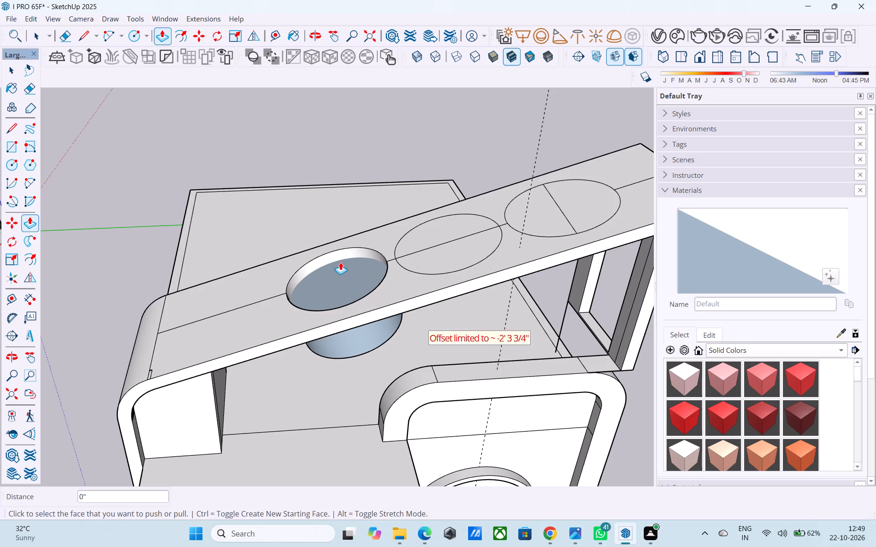
pyautogui.moveTo(343, 273); pyautogui.dragTo(177, 190, button='middle')
pyautogui.moveTo(308, 253); pyautogui.dragTo(361, 386, button='middle')
# Push/Pull both halves of the middle and high-end circles down through the slab by the same distance as the low-end circle.
pyautogui.press('space')
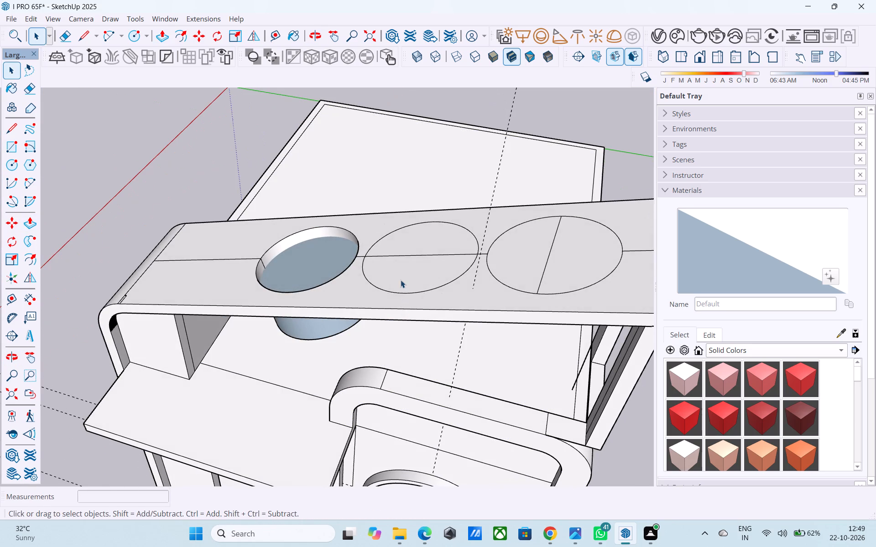
pyautogui.click(401, 280)
pyautogui.press('p')
pyautogui.doubleClick(401, 280)
pyautogui.doubleClick(407, 245)
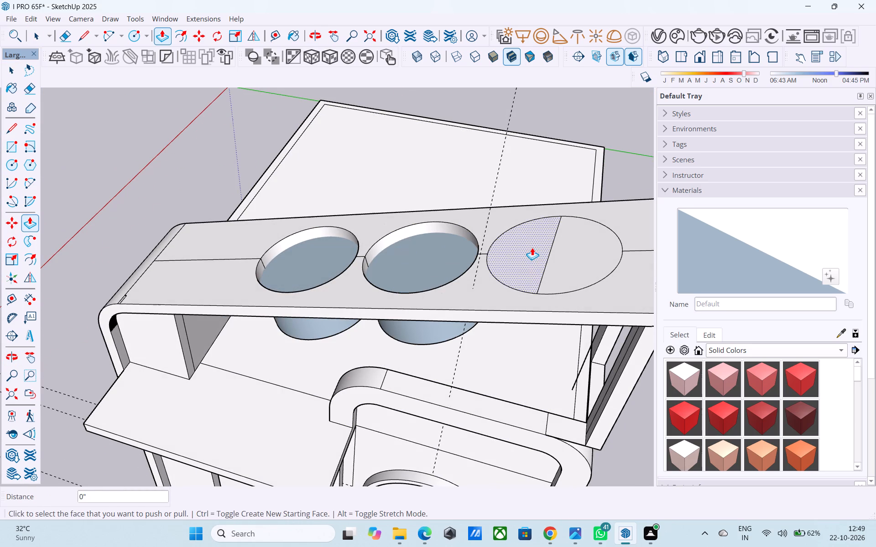
pyautogui.doubleClick(532, 248)
pyautogui.doubleClick(572, 248)
# Draw a two-point arc along one half of the middle cylinder's rim on the slab's underside, with a bulge of about 1' 11 9/16".
pyautogui.moveTo(527, 325); pyautogui.dragTo(418, 151, button='middle')
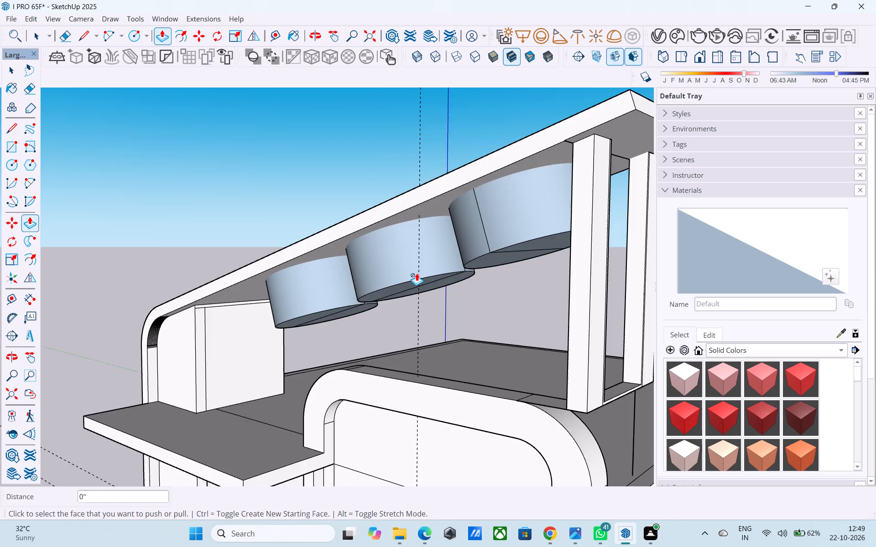
pyautogui.moveTo(416, 272); pyautogui.dragTo(404, 160, button='middle')
pyautogui.scroll(3, 408, 225)
pyautogui.scroll(-2, 408, 237)
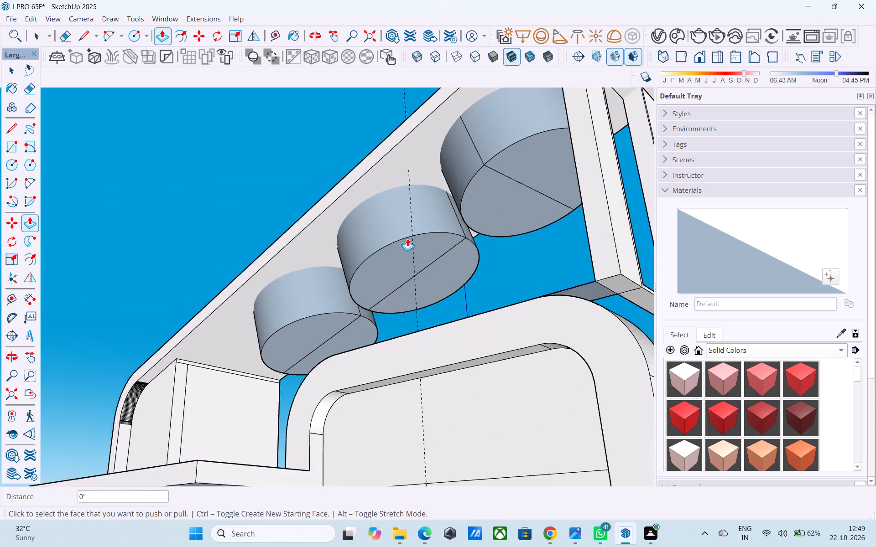
pyautogui.scroll(-1, 407, 238)
pyautogui.moveTo(407, 239); pyautogui.dragTo(534, 231, button='middle')
pyautogui.moveTo(396, 273); pyautogui.dragTo(519, 249, button='middle')
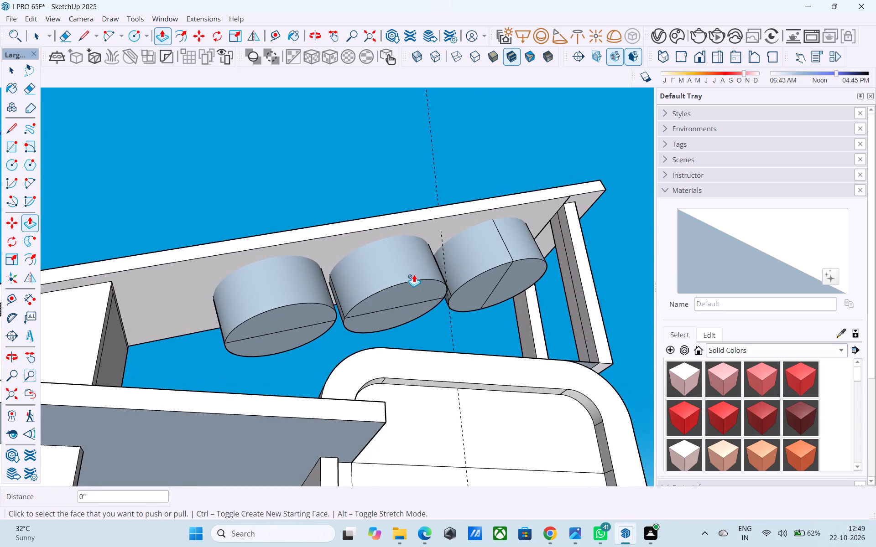
pyautogui.scroll(3, 414, 274)
pyautogui.press('a')
pyautogui.click(303, 274)
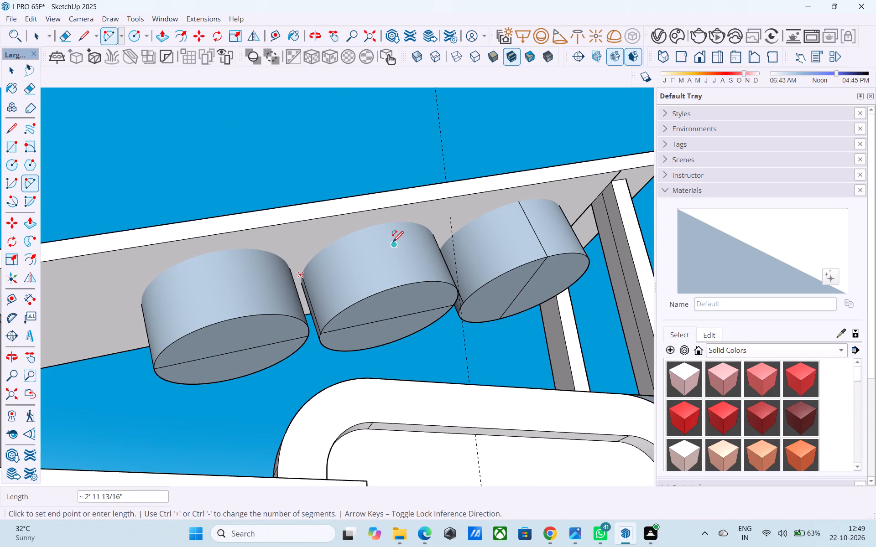
pyautogui.press('a')
pyautogui.scroll(14, 289, 283)
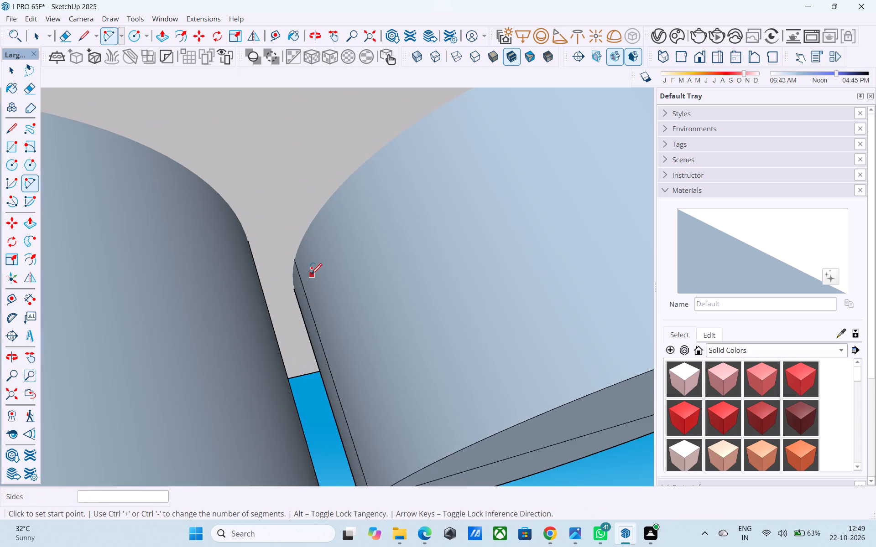
pyautogui.click(293, 260)
pyautogui.scroll(-11, 296, 260)
pyautogui.moveTo(400, 243); pyautogui.dragTo(238, 324, button='middle')
pyautogui.scroll(7, 475, 232)
pyautogui.moveTo(413, 299); pyautogui.dragTo(329, 352, button='middle')
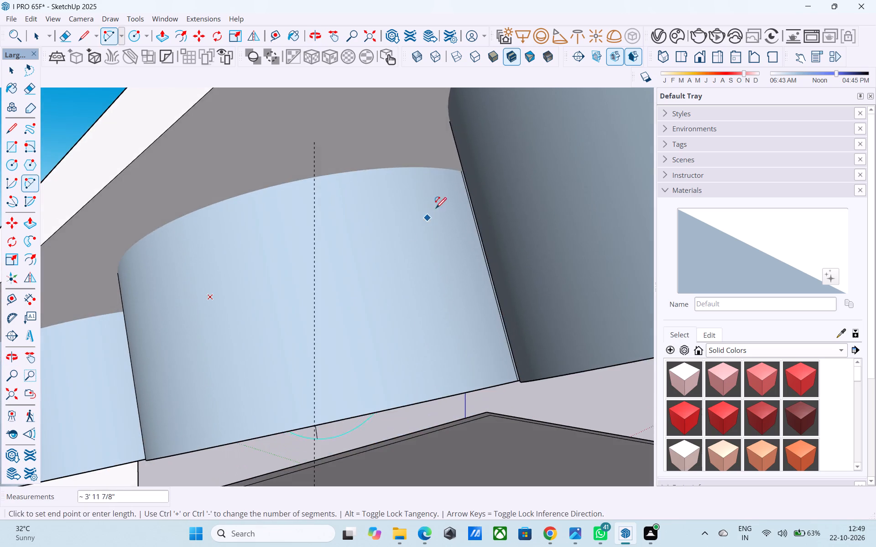
pyautogui.moveTo(436, 209); pyautogui.dragTo(466, 214, button='middle')
pyautogui.click(476, 179)
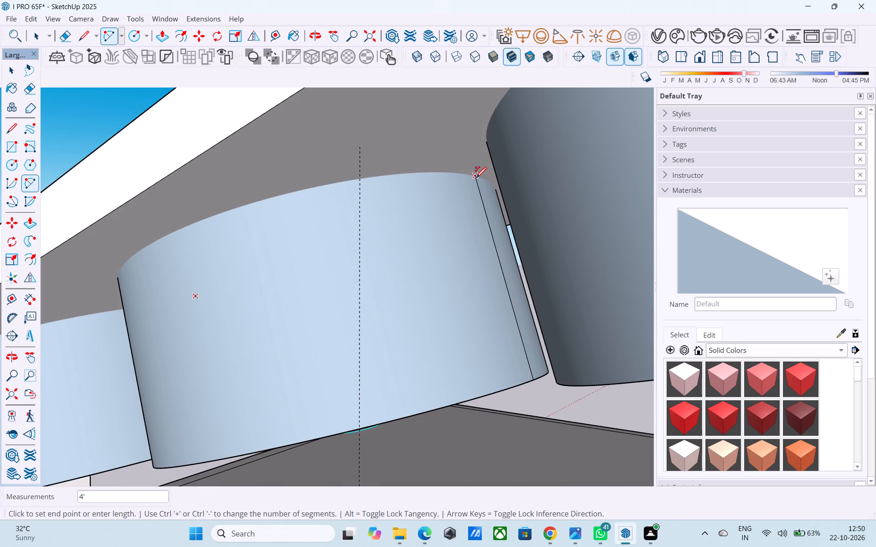
pyautogui.click(209, 213)
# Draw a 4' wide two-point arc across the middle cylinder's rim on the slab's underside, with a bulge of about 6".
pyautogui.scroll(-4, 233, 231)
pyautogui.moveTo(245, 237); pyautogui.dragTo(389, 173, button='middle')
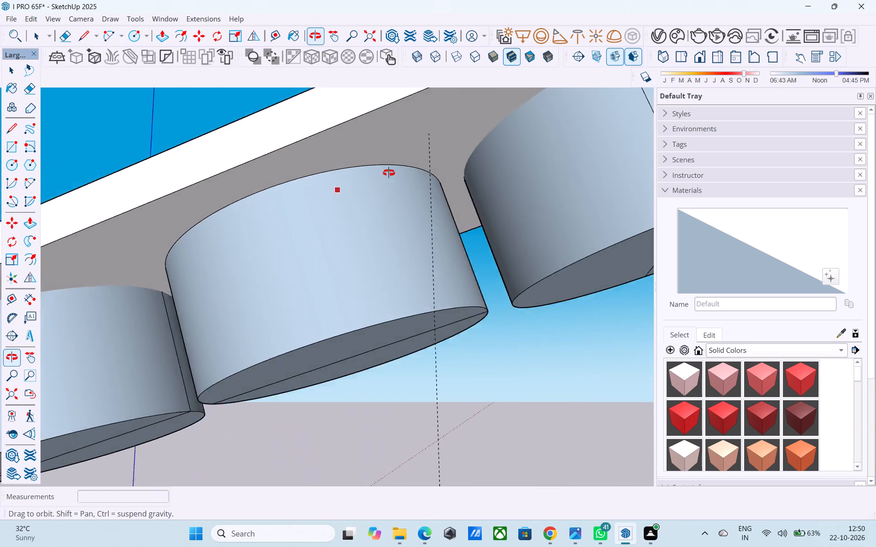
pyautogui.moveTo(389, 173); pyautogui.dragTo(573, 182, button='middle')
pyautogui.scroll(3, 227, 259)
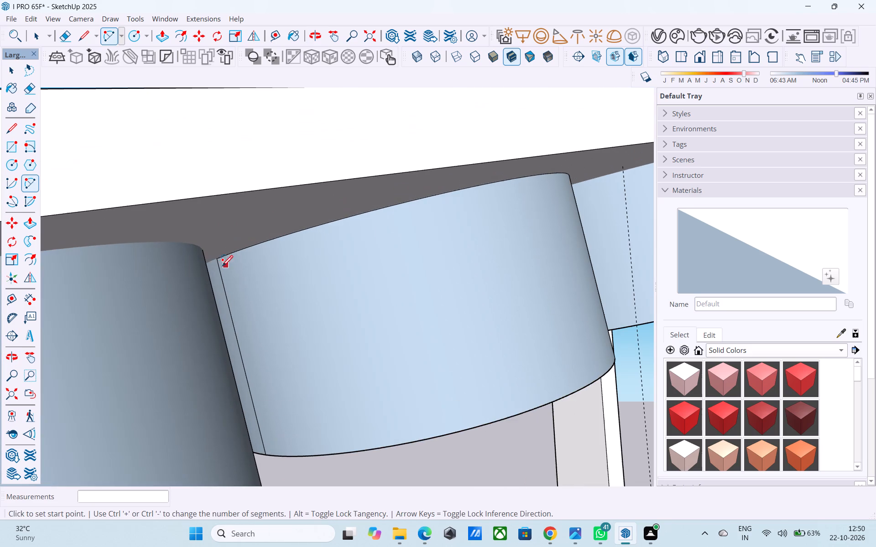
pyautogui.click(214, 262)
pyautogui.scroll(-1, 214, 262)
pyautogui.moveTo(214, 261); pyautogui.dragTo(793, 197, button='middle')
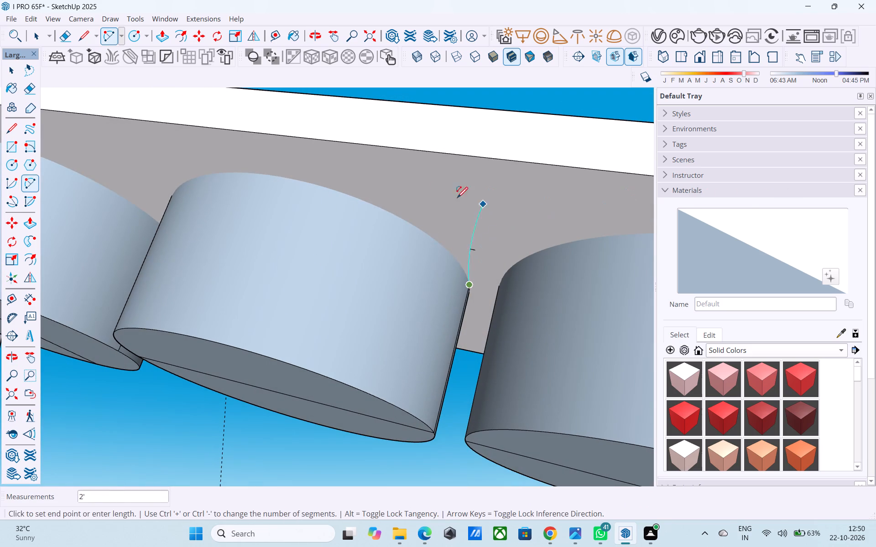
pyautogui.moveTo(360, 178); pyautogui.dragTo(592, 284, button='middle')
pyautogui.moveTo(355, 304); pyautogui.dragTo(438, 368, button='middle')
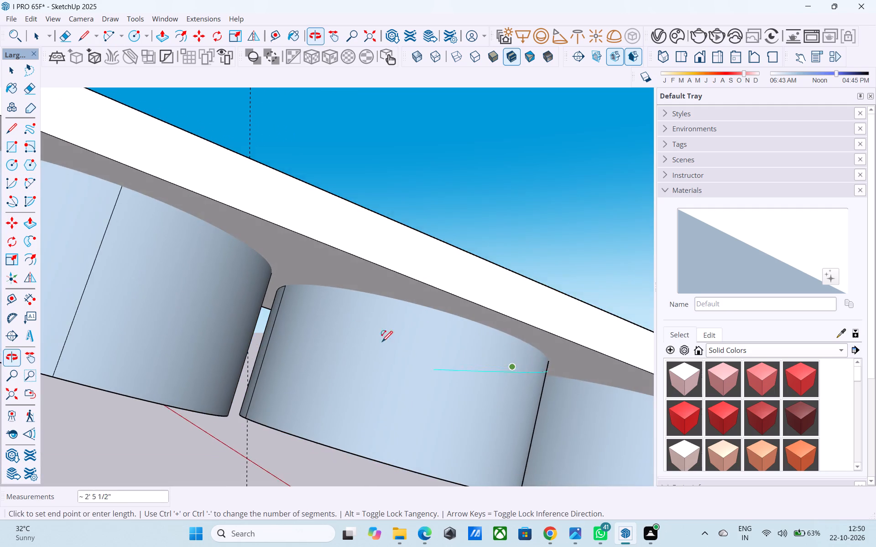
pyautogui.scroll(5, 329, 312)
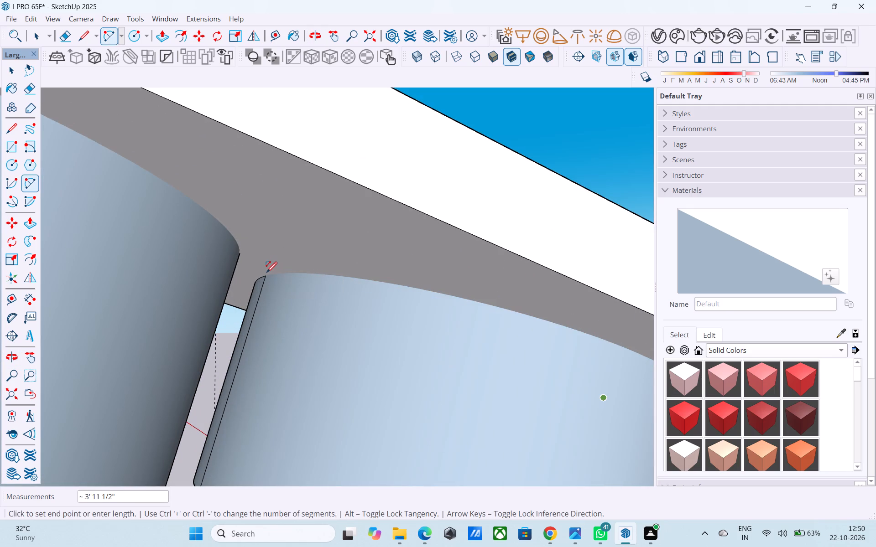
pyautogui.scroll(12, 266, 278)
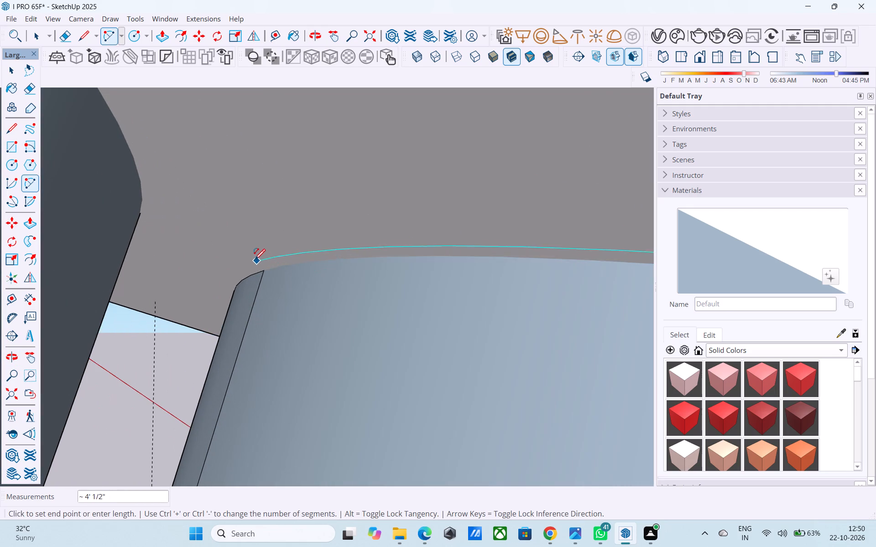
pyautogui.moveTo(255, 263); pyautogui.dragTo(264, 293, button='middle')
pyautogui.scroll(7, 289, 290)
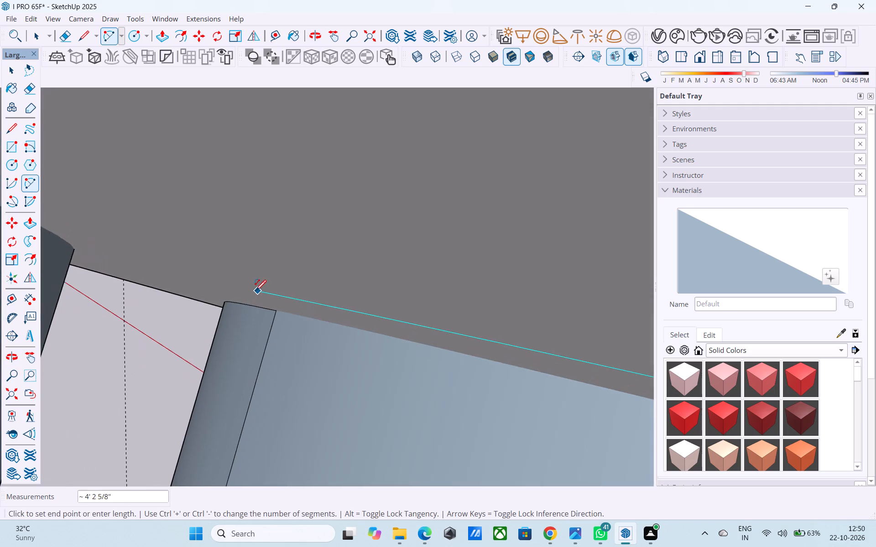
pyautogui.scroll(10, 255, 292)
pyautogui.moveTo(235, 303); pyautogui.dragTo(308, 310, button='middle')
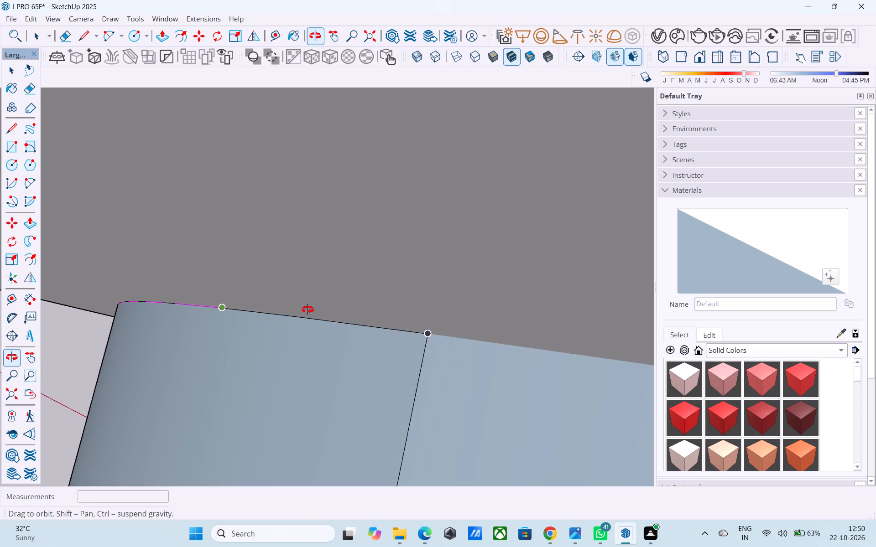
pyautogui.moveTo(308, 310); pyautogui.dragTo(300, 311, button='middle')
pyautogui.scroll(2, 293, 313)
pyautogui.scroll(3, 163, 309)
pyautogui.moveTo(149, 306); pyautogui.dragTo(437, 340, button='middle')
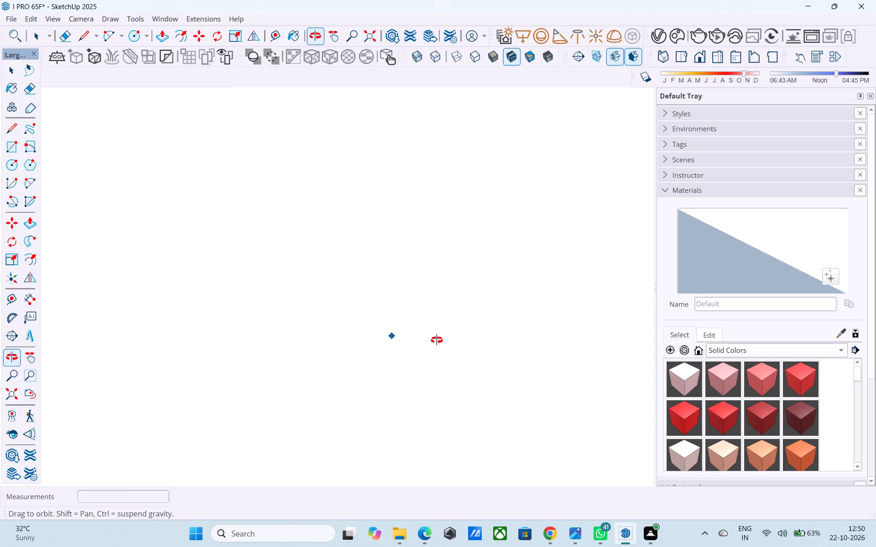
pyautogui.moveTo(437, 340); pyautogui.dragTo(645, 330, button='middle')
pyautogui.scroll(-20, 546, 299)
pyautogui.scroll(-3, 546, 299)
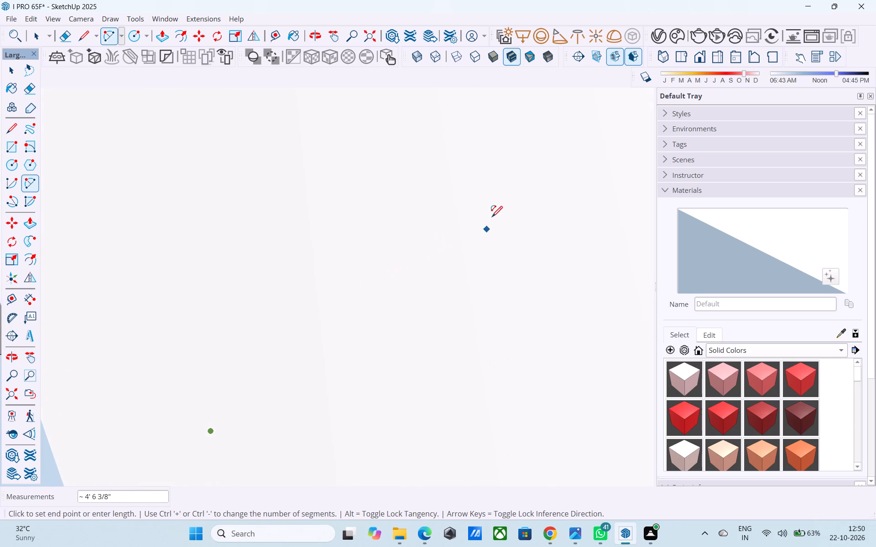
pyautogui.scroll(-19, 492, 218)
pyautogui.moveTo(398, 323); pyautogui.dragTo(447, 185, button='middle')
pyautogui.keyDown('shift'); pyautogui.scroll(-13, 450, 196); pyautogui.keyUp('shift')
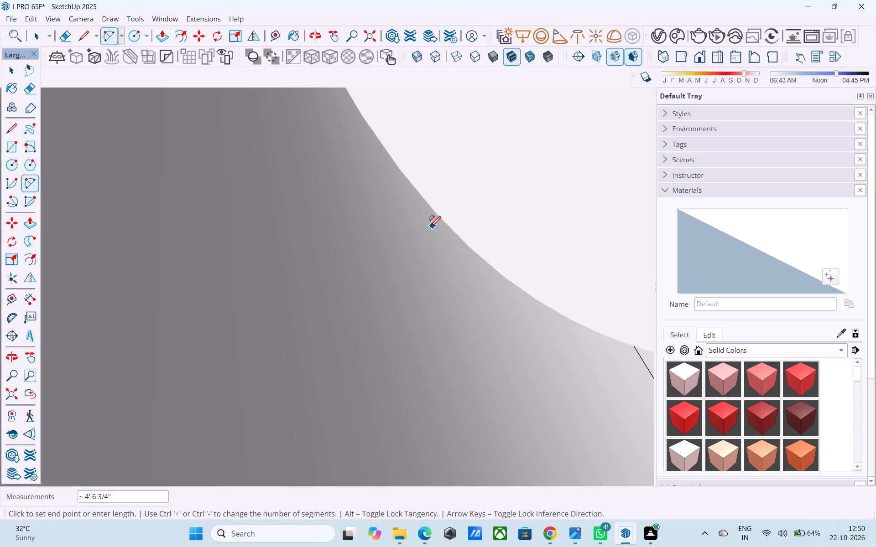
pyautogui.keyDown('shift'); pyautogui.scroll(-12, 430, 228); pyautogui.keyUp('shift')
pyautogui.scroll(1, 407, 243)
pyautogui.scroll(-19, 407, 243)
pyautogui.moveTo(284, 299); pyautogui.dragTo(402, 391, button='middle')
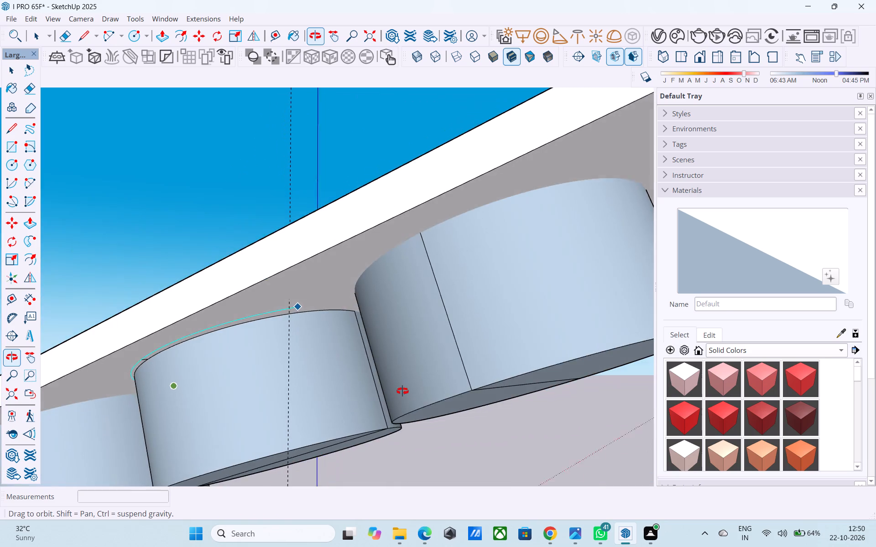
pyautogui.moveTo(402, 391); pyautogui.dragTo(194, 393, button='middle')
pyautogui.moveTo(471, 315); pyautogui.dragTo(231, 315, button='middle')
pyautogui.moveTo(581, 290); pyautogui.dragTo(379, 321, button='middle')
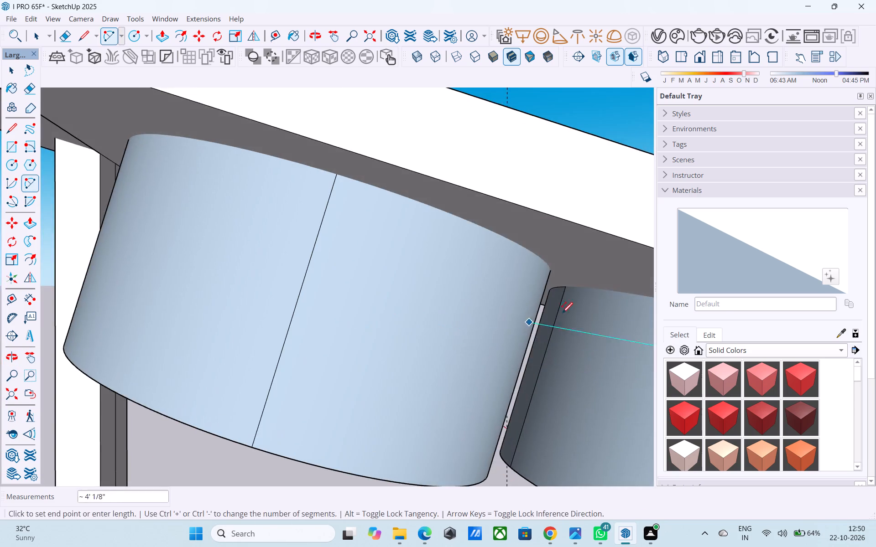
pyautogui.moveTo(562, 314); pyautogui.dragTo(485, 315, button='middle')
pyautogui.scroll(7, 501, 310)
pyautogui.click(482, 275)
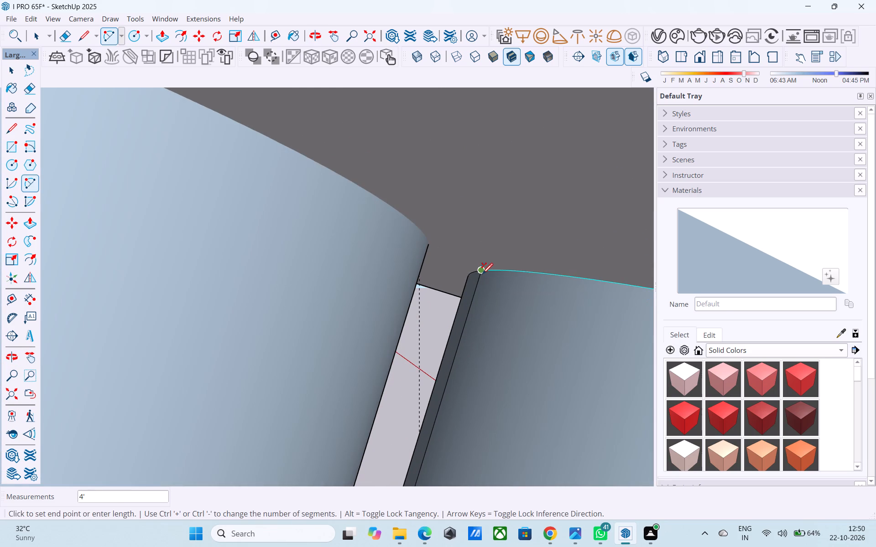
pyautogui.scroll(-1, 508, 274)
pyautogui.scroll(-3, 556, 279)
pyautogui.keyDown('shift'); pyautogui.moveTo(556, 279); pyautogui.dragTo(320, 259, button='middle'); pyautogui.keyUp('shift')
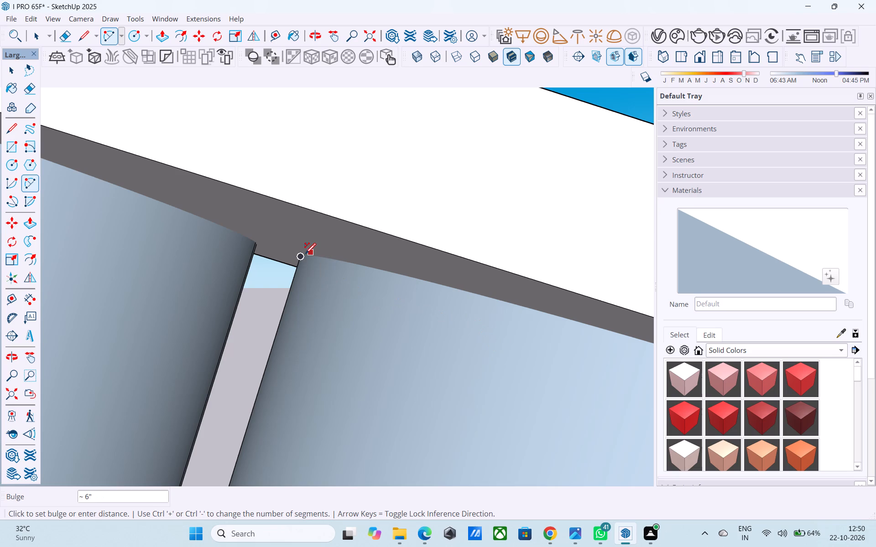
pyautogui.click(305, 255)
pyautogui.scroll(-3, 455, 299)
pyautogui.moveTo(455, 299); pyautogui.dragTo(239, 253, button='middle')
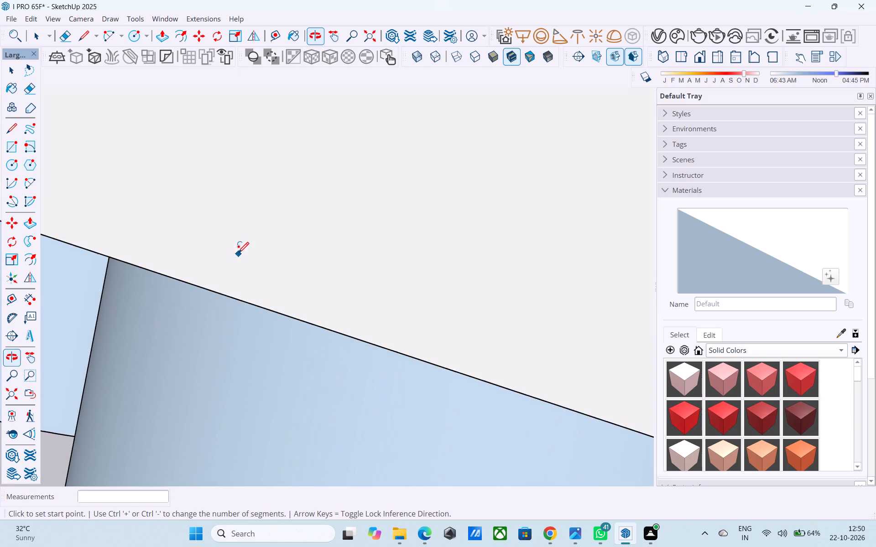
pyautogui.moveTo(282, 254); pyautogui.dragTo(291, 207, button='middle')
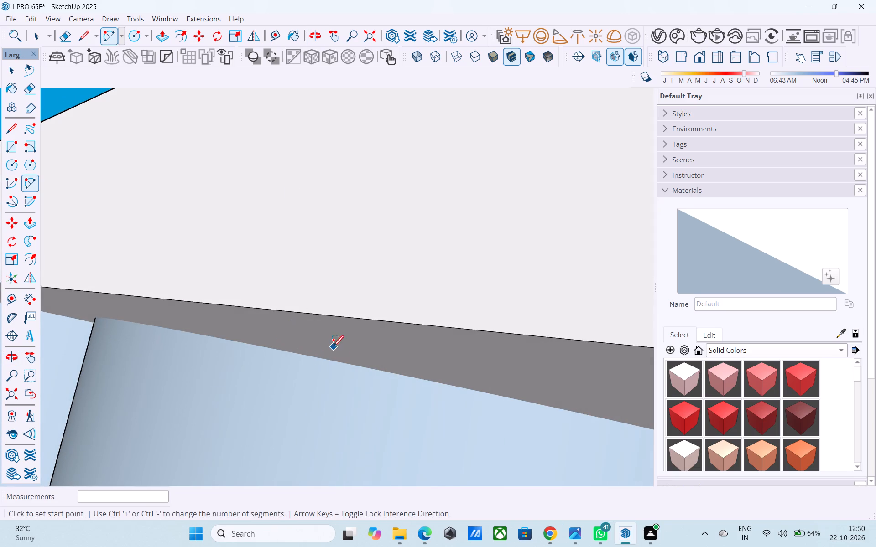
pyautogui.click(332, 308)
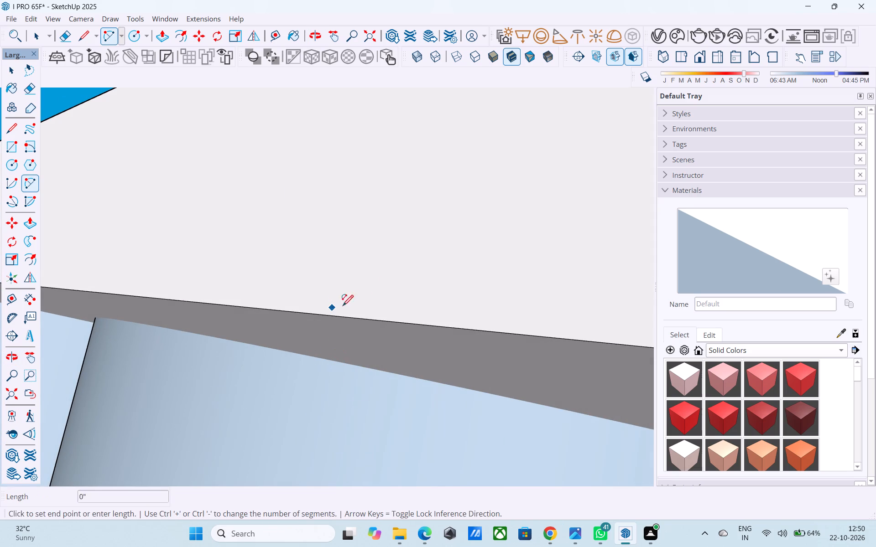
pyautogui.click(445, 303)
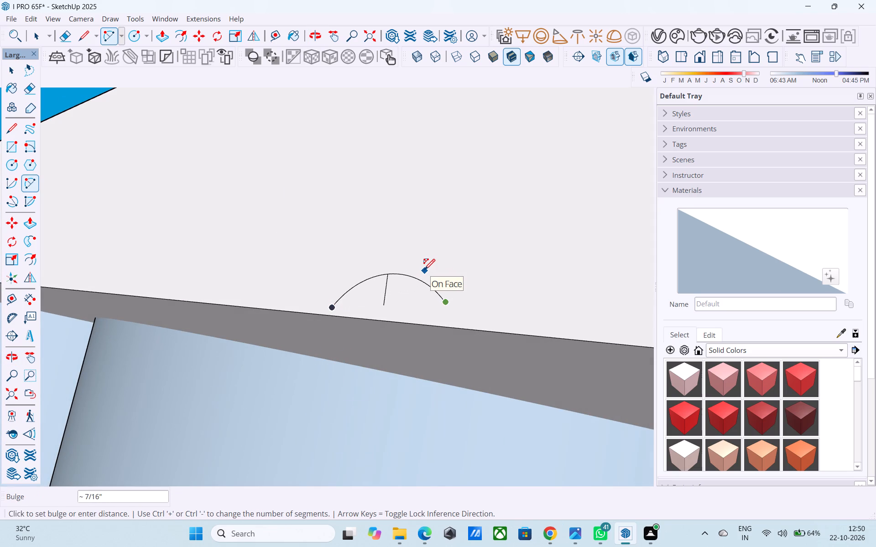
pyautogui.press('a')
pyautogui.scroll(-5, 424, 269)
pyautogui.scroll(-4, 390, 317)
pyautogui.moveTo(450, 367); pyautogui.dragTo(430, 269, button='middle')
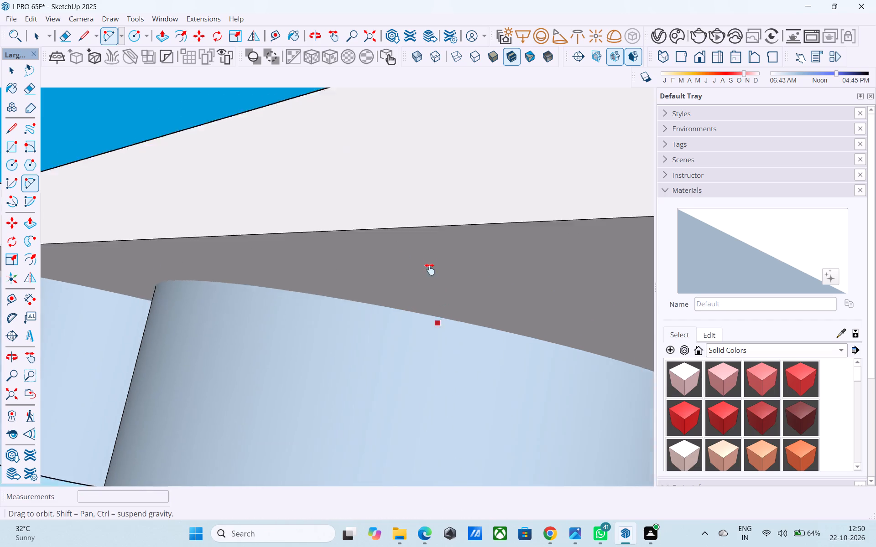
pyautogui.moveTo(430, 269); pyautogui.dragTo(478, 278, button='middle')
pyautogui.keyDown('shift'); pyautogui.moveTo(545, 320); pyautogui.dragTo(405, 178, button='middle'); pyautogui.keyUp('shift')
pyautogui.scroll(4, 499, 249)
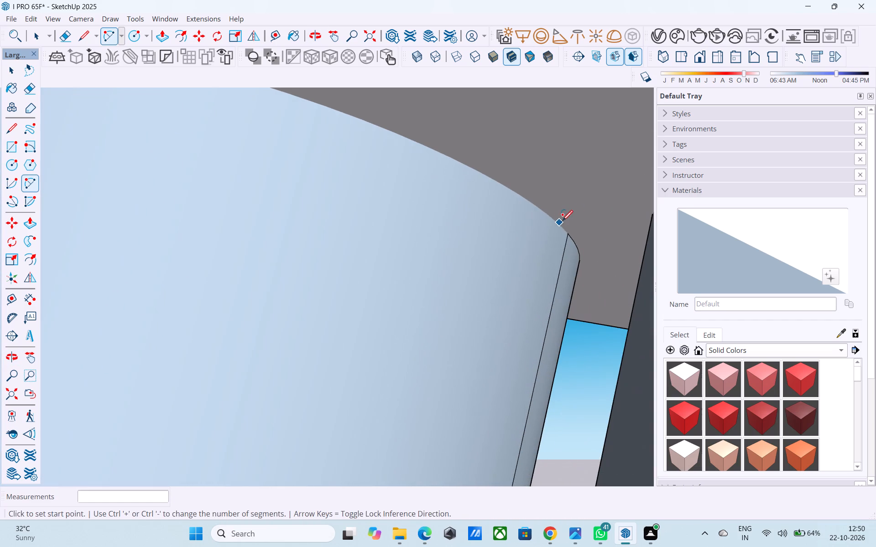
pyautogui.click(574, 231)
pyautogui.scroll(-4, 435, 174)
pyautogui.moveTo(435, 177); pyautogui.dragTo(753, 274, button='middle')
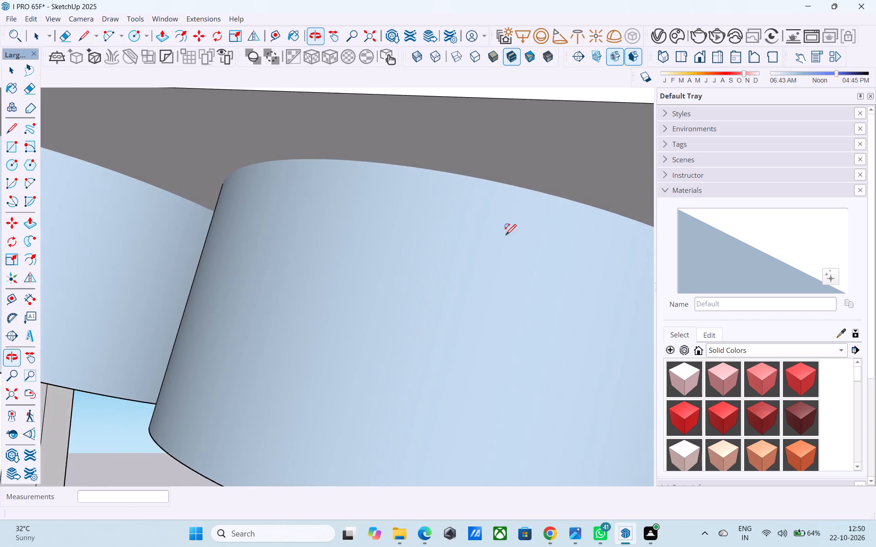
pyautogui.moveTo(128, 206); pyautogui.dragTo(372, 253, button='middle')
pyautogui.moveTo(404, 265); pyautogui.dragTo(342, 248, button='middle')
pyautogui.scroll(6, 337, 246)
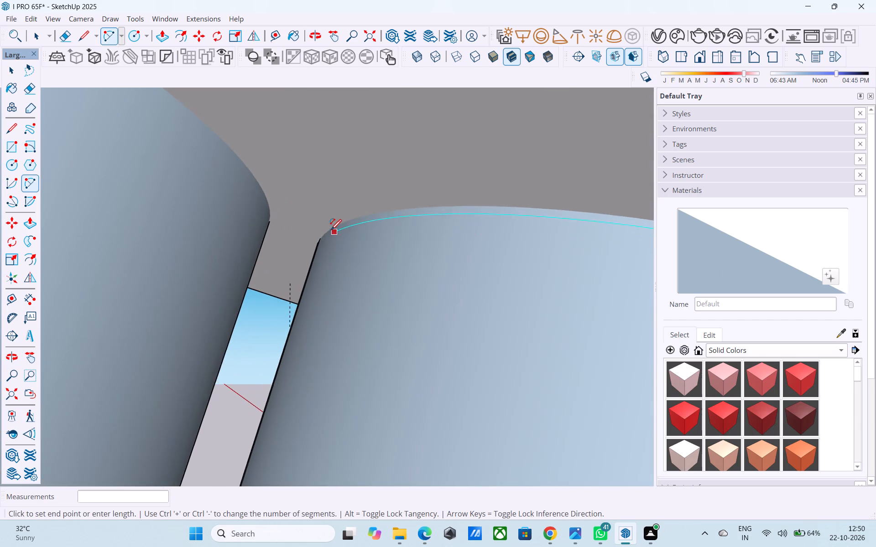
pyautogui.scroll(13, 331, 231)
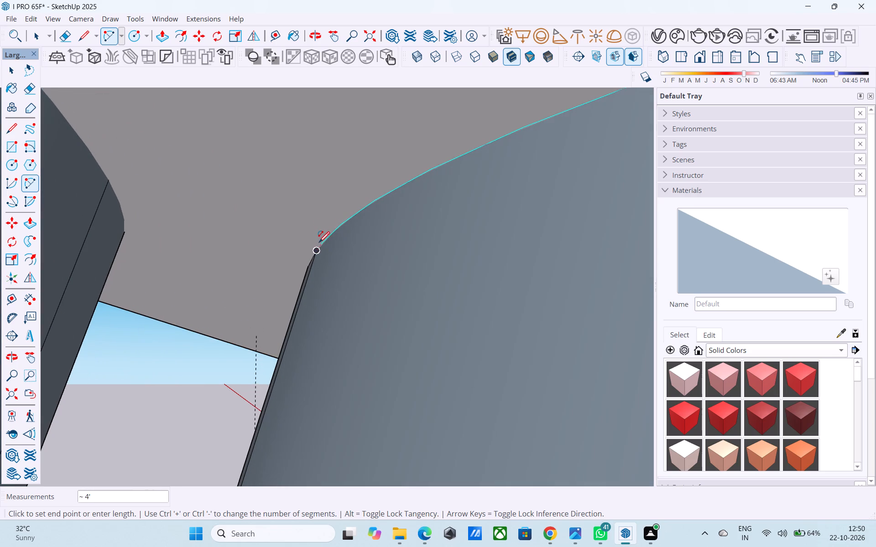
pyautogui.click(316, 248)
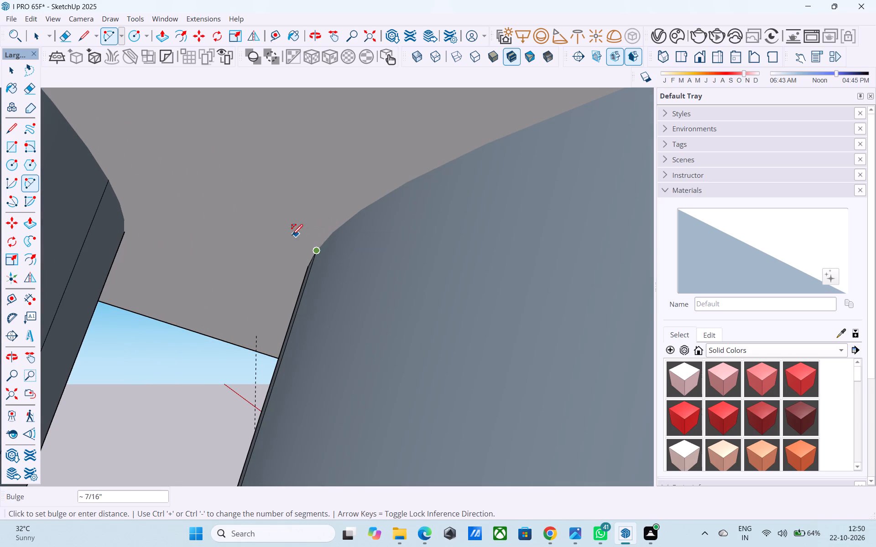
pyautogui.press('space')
# Push/Pull both half-circle end faces of the middle cylinder back up to the slab's underside.
pyautogui.scroll(-20, 292, 236)
pyautogui.scroll(-2, 292, 236)
pyautogui.moveTo(300, 227); pyautogui.dragTo(338, 138, button='middle')
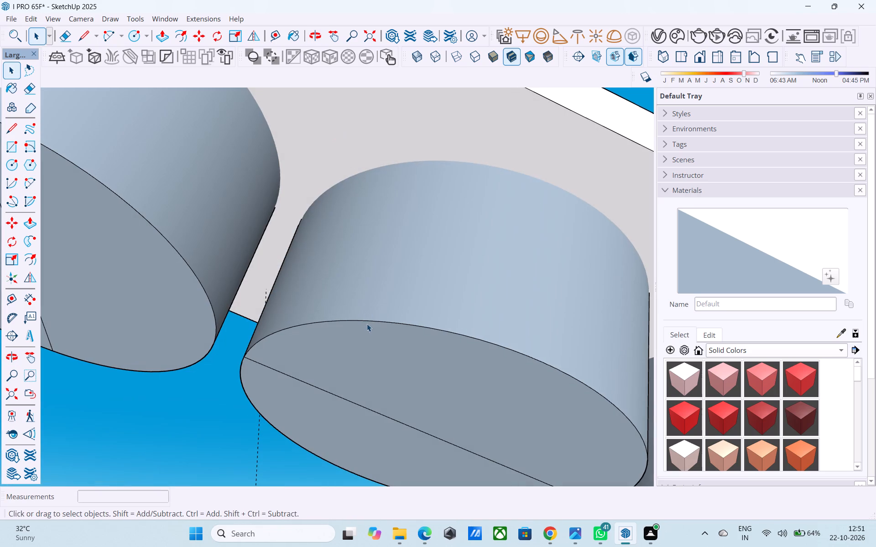
pyautogui.click(368, 330)
pyautogui.press('p')
pyautogui.click(368, 330)
pyautogui.click(374, 346)
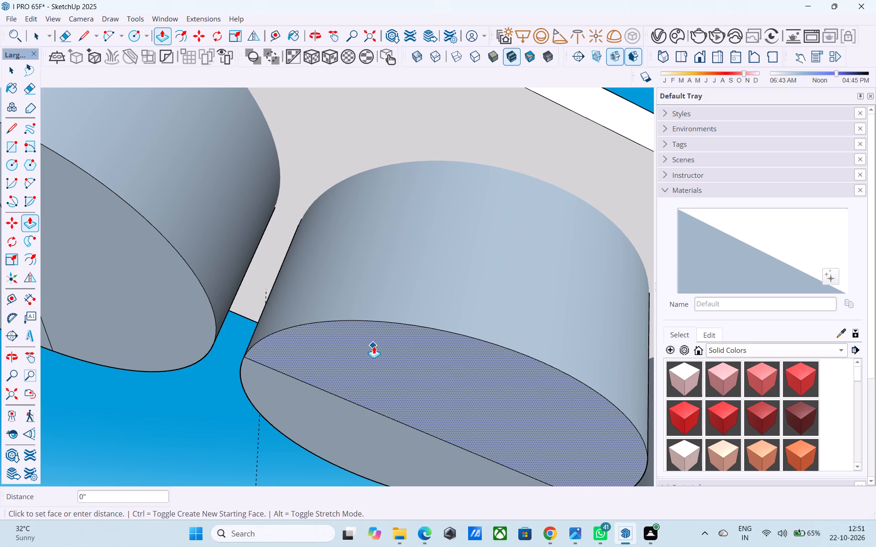
pyautogui.click(370, 137)
pyautogui.press('space')
pyautogui.click(290, 392)
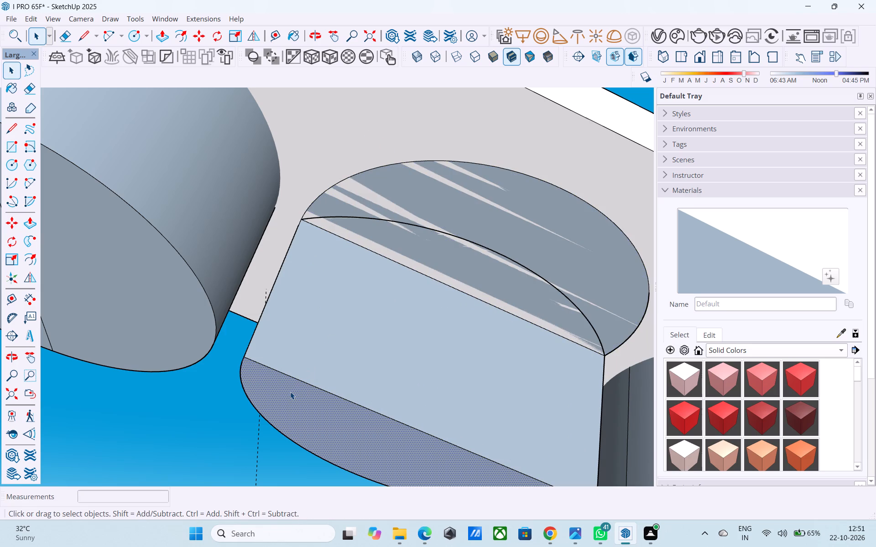
pyautogui.press('p')
pyautogui.click(290, 392)
pyautogui.click(312, 134)
pyautogui.press('space')
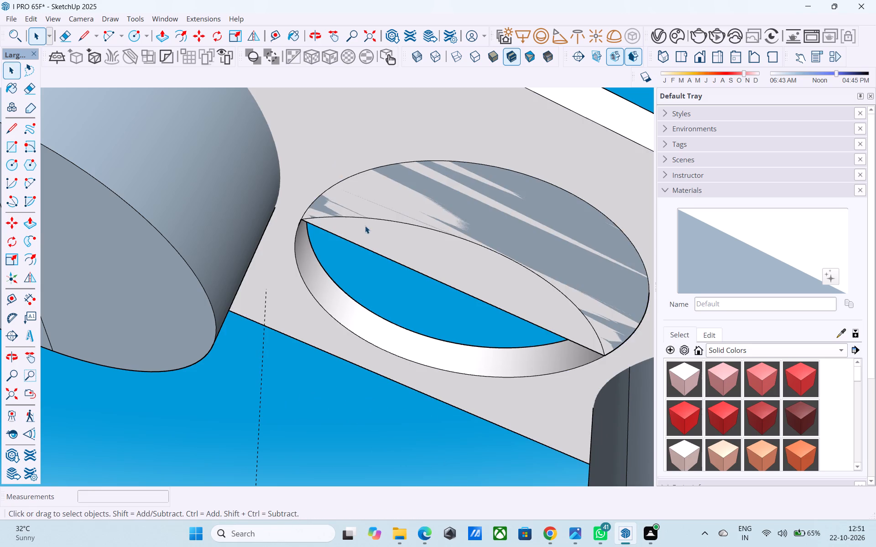
# Erase the straight dividing edge and the inner arc inside the middle circle, leaving only its round outline on the underside.
pyautogui.scroll(-4, 364, 217)
pyautogui.moveTo(362, 215); pyautogui.dragTo(346, 213, button='middle')
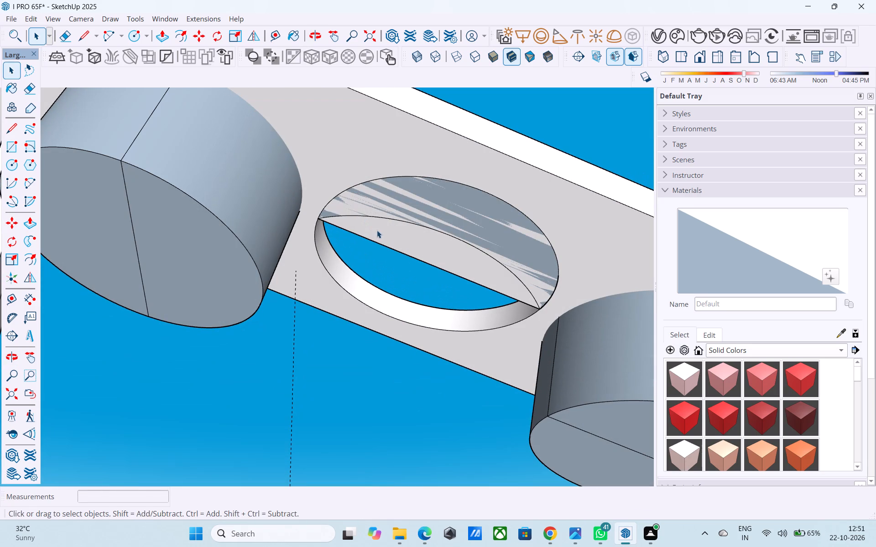
pyautogui.press('e')
pyautogui.moveTo(393, 242); pyautogui.dragTo(388, 263)
pyautogui.moveTo(399, 217); pyautogui.dragTo(400, 233)
pyautogui.moveTo(404, 228); pyautogui.dragTo(388, 261, button='middle')
pyautogui.press('space')
pyautogui.click(398, 245)
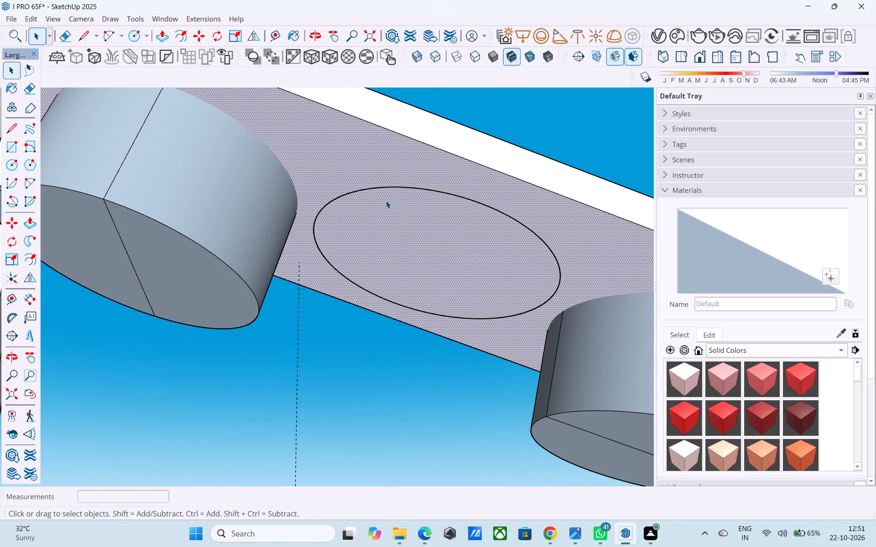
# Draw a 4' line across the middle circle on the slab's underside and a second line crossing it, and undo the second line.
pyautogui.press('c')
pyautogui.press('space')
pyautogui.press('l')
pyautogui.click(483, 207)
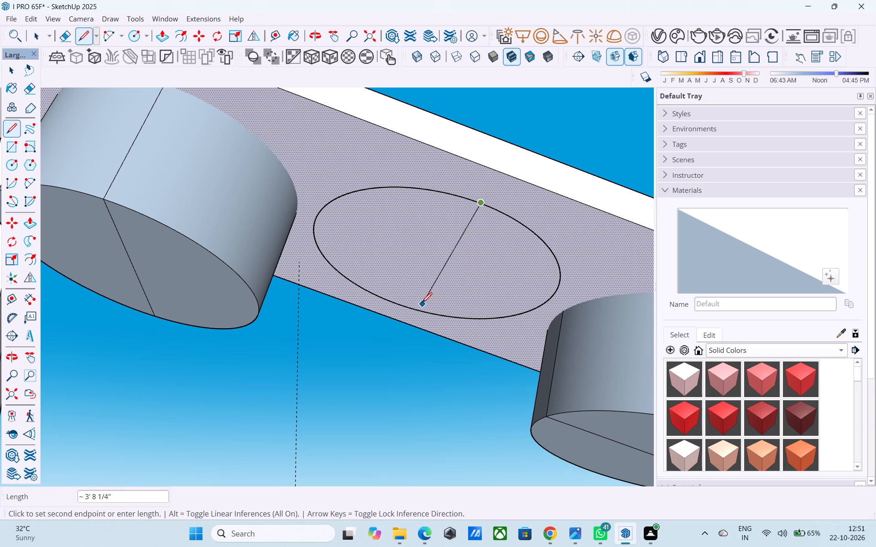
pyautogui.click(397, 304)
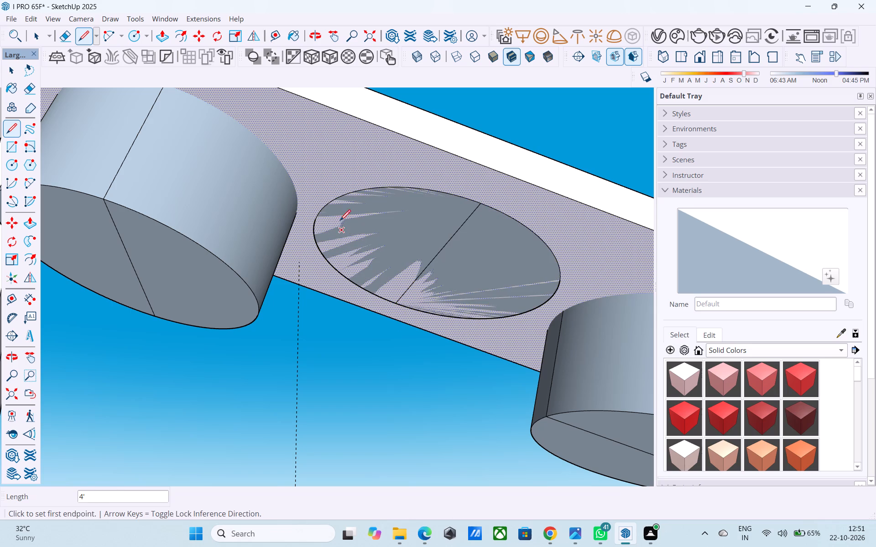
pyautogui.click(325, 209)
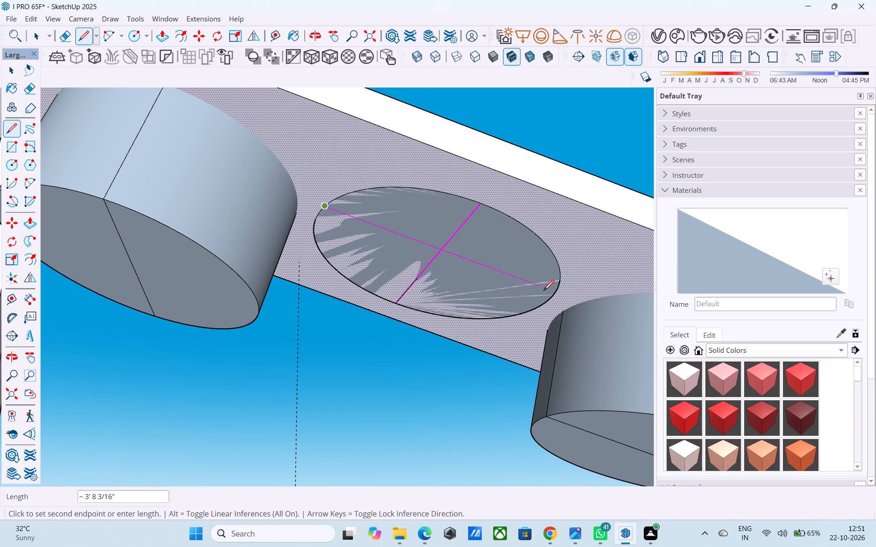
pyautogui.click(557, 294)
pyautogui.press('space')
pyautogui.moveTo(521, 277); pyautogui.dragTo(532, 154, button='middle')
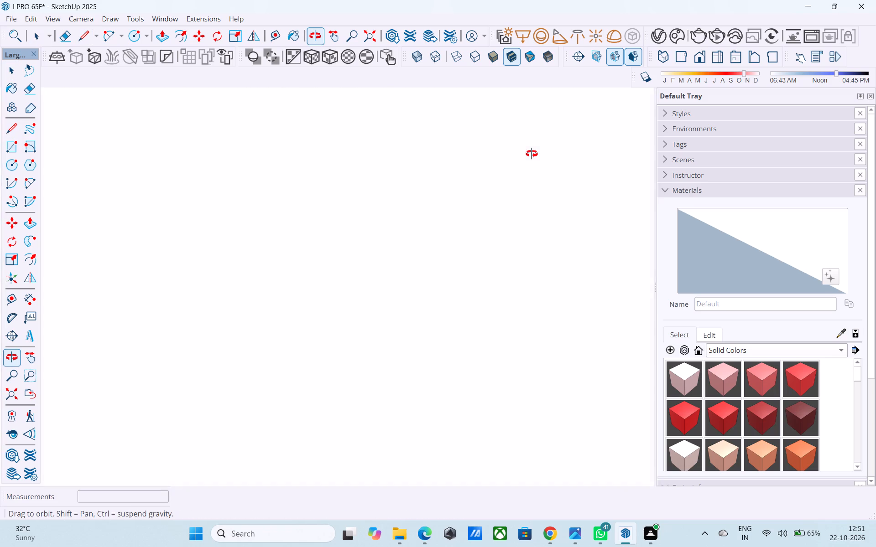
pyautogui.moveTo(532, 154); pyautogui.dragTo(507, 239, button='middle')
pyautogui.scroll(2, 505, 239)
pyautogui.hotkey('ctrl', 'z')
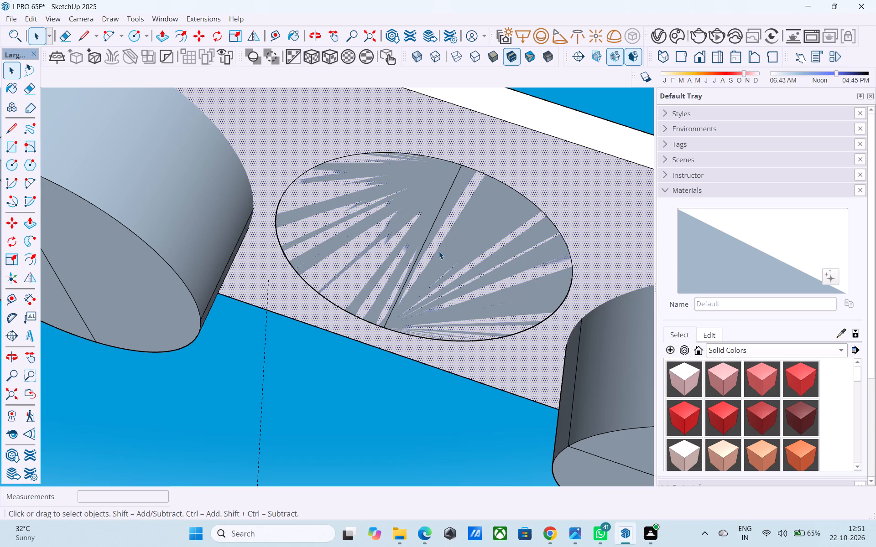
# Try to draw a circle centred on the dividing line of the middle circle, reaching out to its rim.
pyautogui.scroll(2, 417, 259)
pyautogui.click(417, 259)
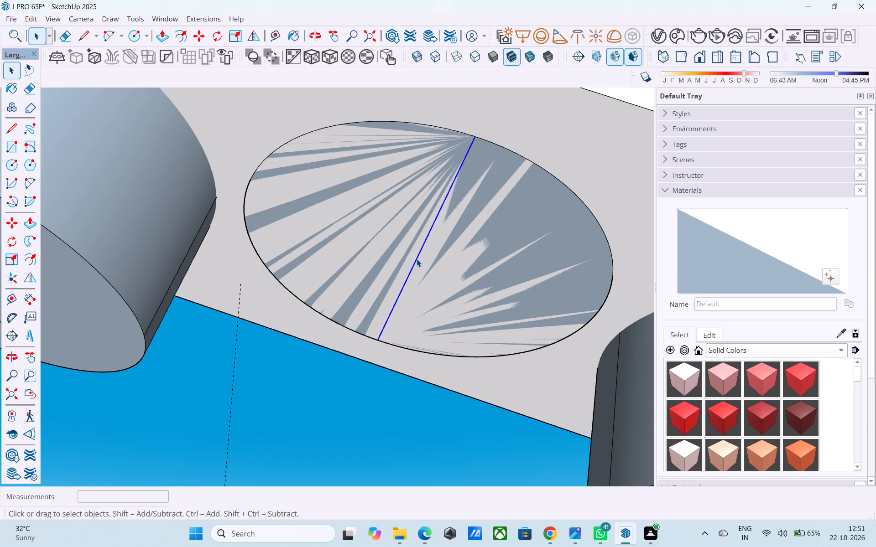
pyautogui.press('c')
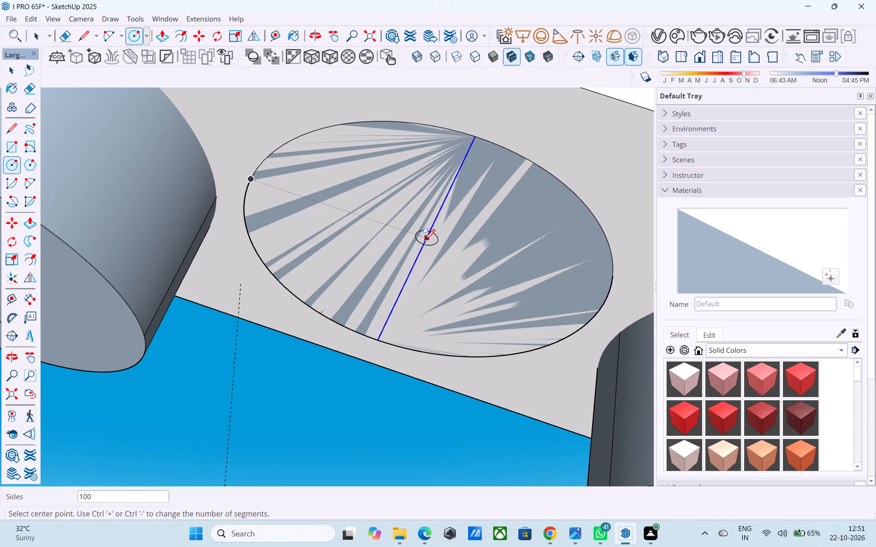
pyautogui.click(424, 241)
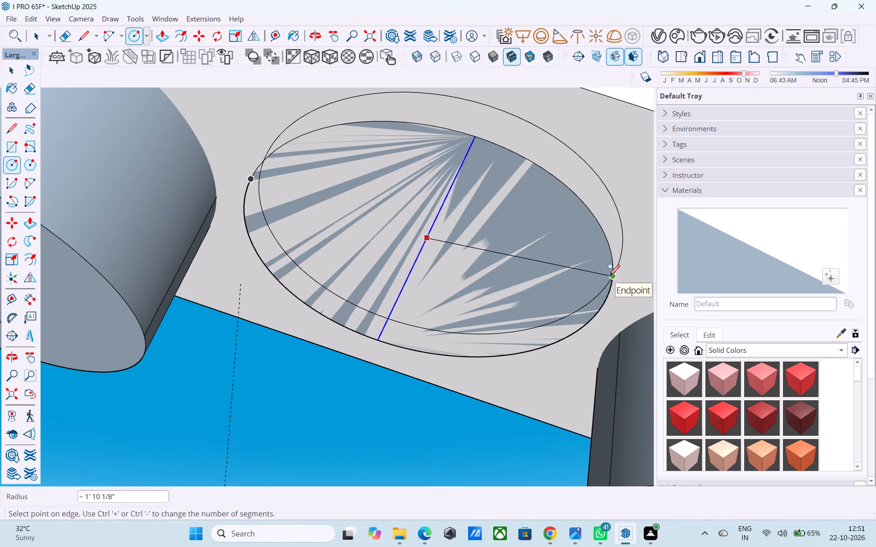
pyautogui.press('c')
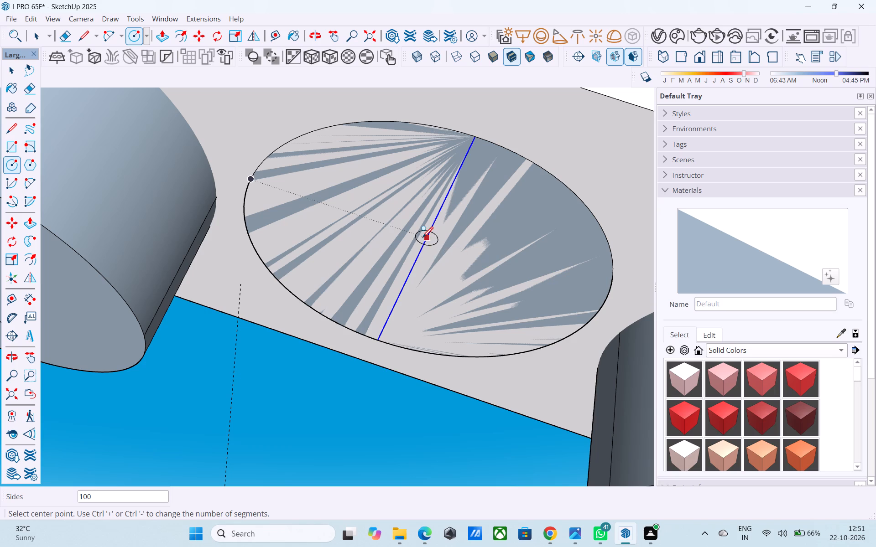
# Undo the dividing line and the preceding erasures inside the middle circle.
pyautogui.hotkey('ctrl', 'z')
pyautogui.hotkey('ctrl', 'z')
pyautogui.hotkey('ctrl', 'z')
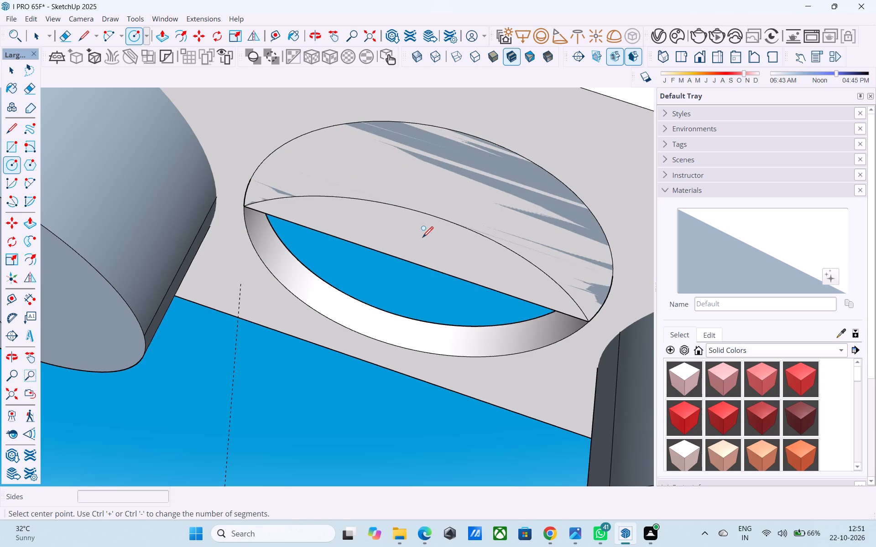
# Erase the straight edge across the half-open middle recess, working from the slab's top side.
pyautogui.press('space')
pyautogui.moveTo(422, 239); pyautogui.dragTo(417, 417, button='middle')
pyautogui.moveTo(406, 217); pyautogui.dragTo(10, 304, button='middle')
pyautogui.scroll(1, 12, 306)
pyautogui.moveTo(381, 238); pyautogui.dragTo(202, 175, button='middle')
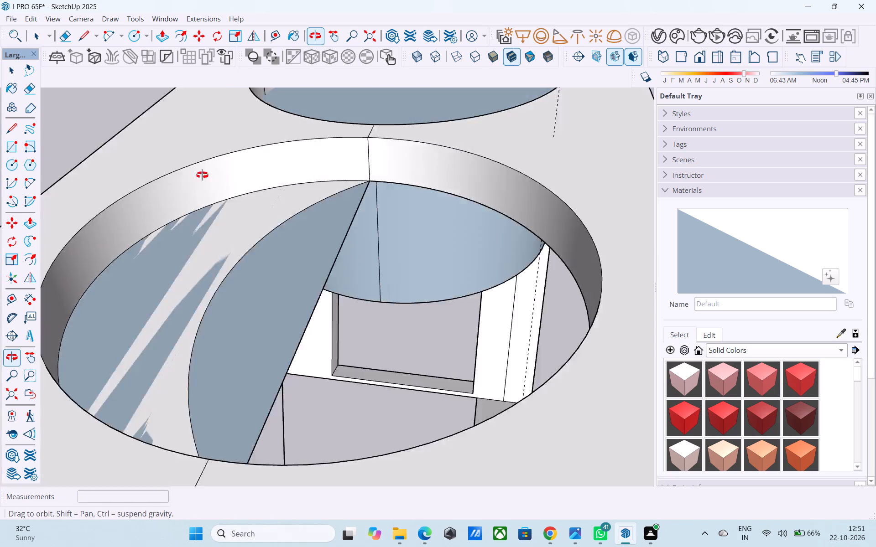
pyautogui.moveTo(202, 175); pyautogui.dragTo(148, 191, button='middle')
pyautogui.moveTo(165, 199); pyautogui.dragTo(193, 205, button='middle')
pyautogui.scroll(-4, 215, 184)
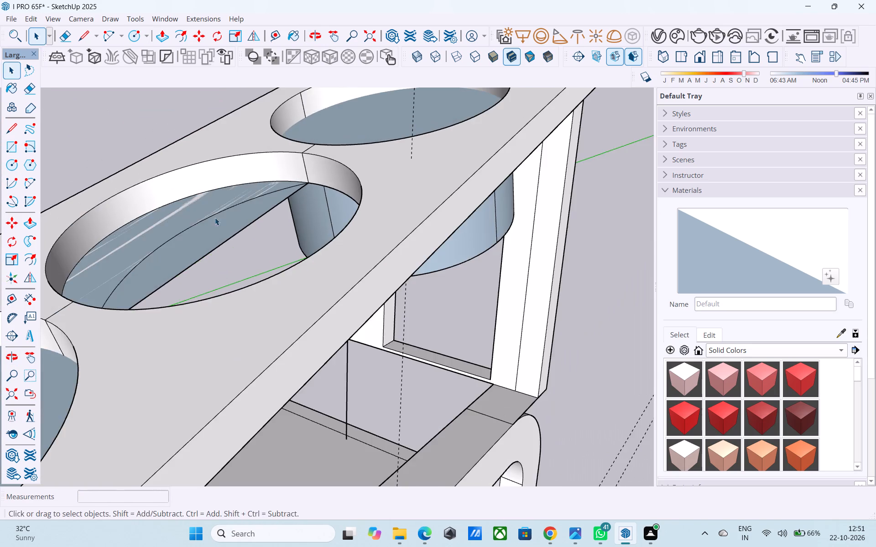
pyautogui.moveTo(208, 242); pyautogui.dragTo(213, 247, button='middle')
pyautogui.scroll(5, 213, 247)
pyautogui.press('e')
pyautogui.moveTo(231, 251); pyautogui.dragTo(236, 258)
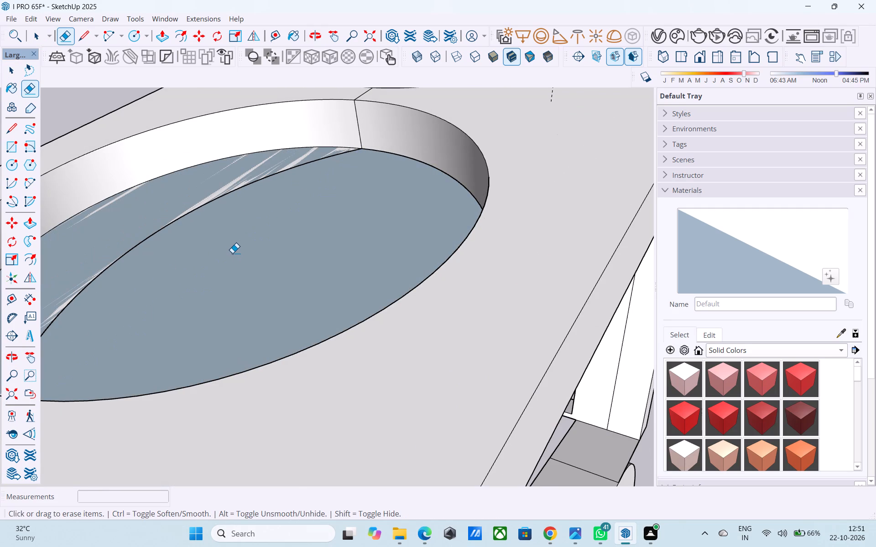
# Examine the three recesses in the roof slab from below, from the side and from above.
pyautogui.scroll(-6, 308, 201)
pyautogui.moveTo(308, 213); pyautogui.dragTo(192, 139, button='middle')
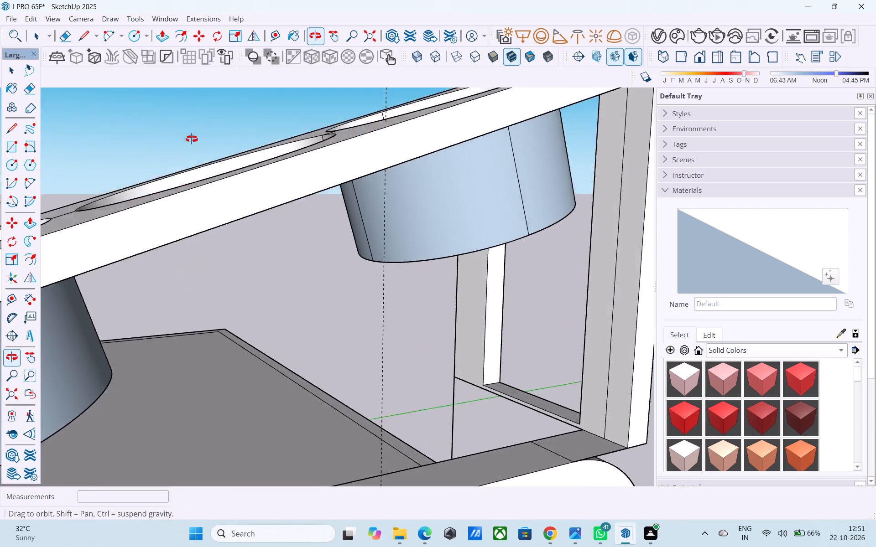
pyautogui.moveTo(192, 139); pyautogui.dragTo(212, 71, button='middle')
pyautogui.scroll(-15, 222, 116)
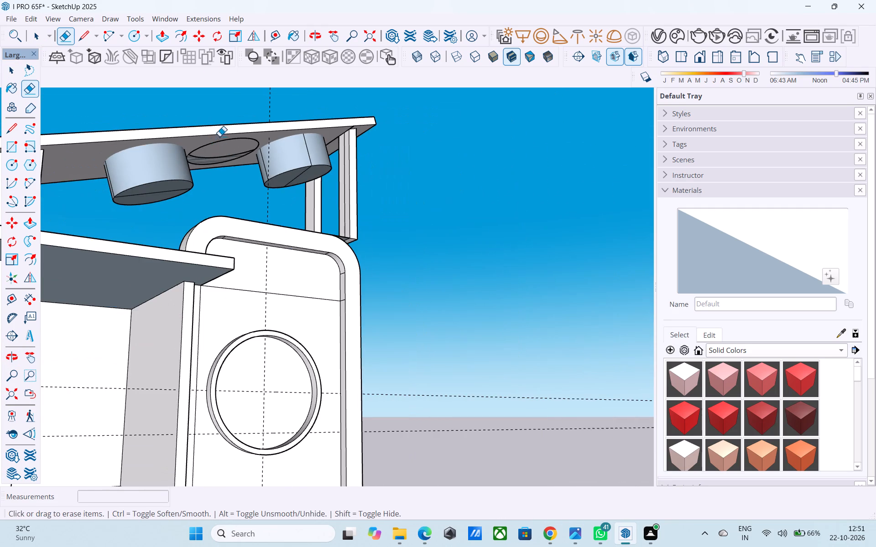
pyautogui.scroll(-8, 209, 89)
pyautogui.moveTo(216, 131); pyautogui.dragTo(210, 237, button='middle')
pyautogui.scroll(-5, 254, 188)
pyautogui.moveTo(194, 186); pyautogui.dragTo(423, 165, button='middle')
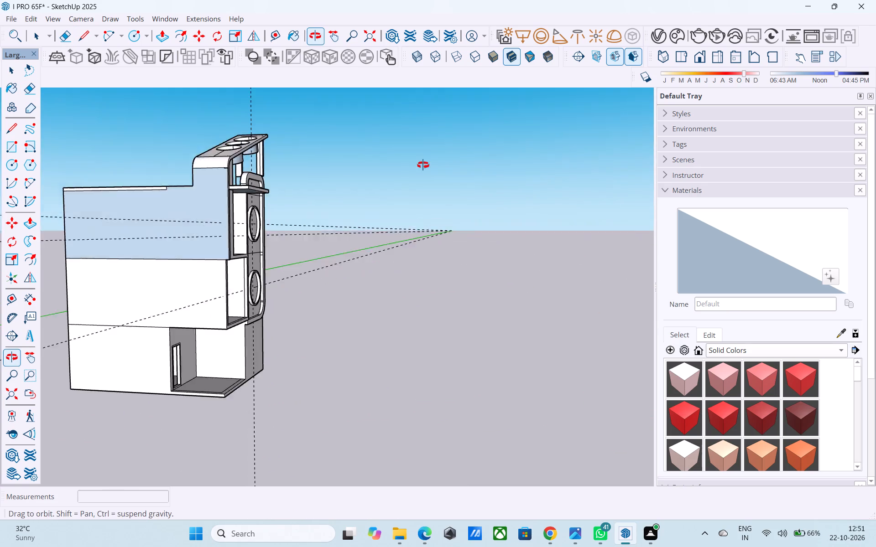
pyautogui.moveTo(423, 165); pyautogui.dragTo(424, 165, button='middle')
pyautogui.scroll(2, 383, 190)
pyautogui.scroll(-3, 381, 191)
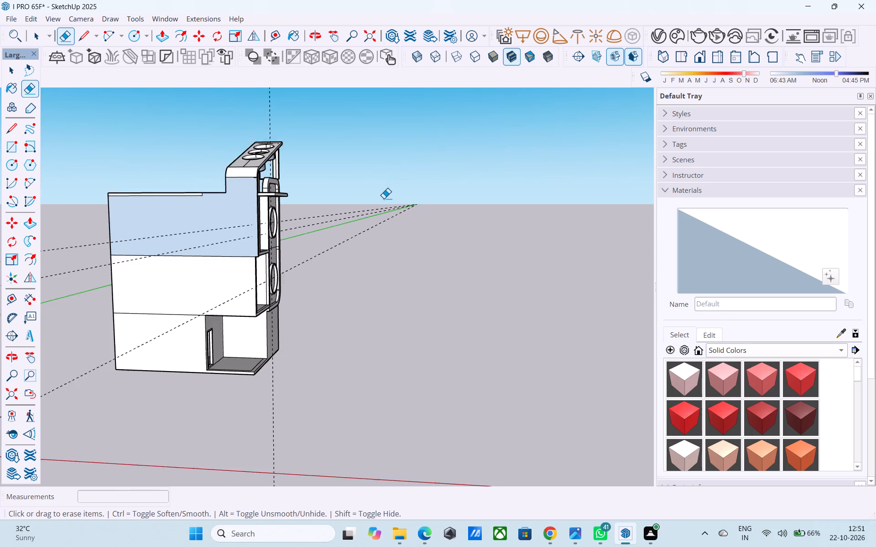
pyautogui.scroll(-1, 384, 198)
pyautogui.moveTo(383, 206); pyautogui.dragTo(156, 346, button='middle')
pyautogui.moveTo(215, 247); pyautogui.dragTo(288, 397, button='middle')
pyautogui.scroll(9, 308, 222)
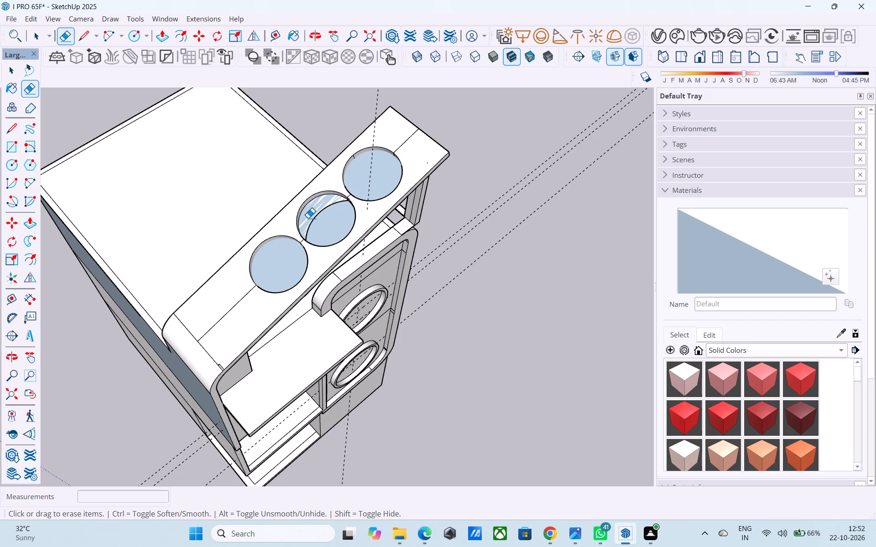
# Undo the recess edits on the roof slab back to three flat circles on its top face.
pyautogui.hotkey('ctrl', 'z')
pyautogui.hotkey('ctrl', 'z')
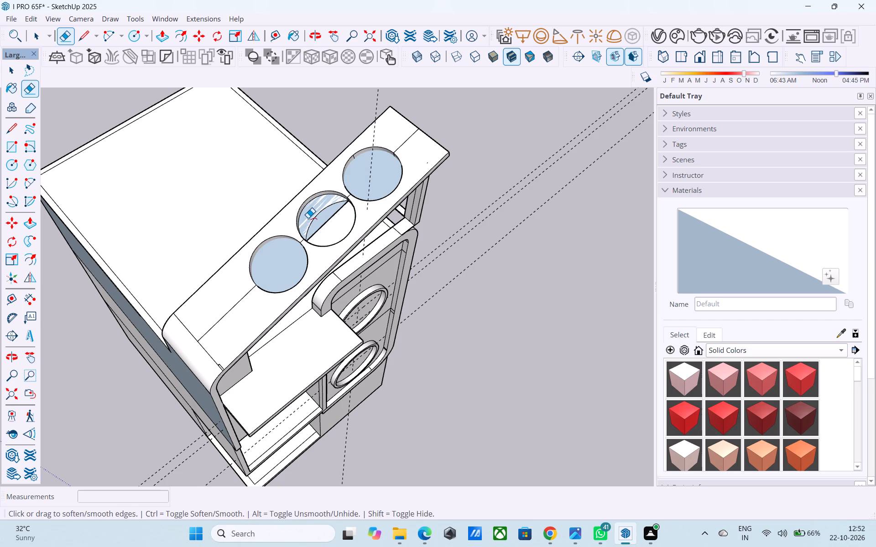
pyautogui.hotkey('ctrl', 'z')
pyautogui.hotkey('ctrl', 'z')
pyautogui.keyDown('ctrl'); pyautogui.scroll(4, 307, 226); pyautogui.keyUp('ctrl')
pyautogui.keyDown('ctrl'); pyautogui.moveTo(308, 244); pyautogui.dragTo(222, 132, button='middle'); pyautogui.keyUp('ctrl')
pyautogui.hotkey('ctrl', 'z')
pyautogui.hotkey('ctrl', 'z')
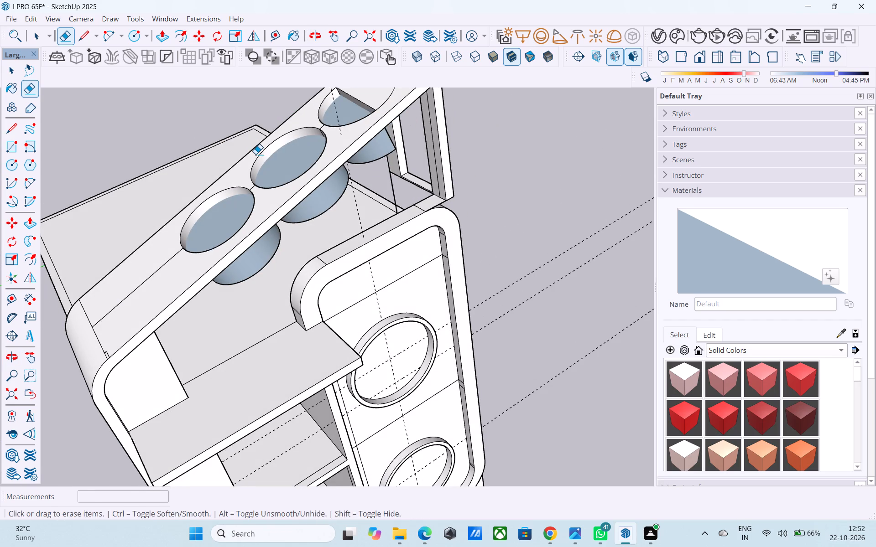
pyautogui.hotkey('ctrl', 'z')
pyautogui.hotkey('ctrl', 'z')
pyautogui.hotkey('ctrl', 'z')
pyautogui.hotkey('ctrl', 'z')
pyautogui.hotkey('ctrl', 'z')
# Erase the centreline segments inside the three roof-slab circles and the cross line inside the highest circle.
pyautogui.moveTo(271, 179); pyautogui.dragTo(190, 63, button='middle')
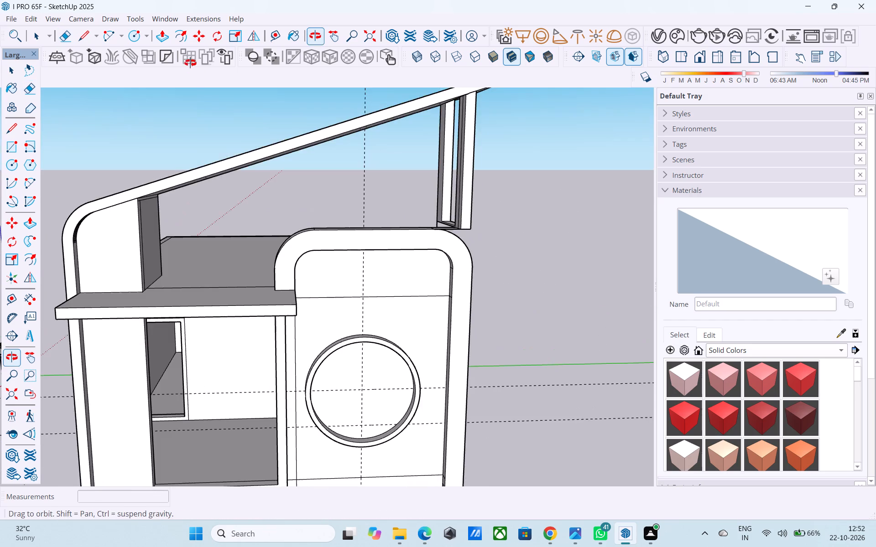
pyautogui.moveTo(190, 63); pyautogui.dragTo(191, 64, button='middle')
pyautogui.scroll(-3, 228, 113)
pyautogui.moveTo(247, 174); pyautogui.dragTo(264, 340, button='middle')
pyautogui.scroll(3, 239, 217)
pyautogui.keyDown('shift'); pyautogui.moveTo(239, 217); pyautogui.dragTo(319, 280, button='middle'); pyautogui.keyUp('shift')
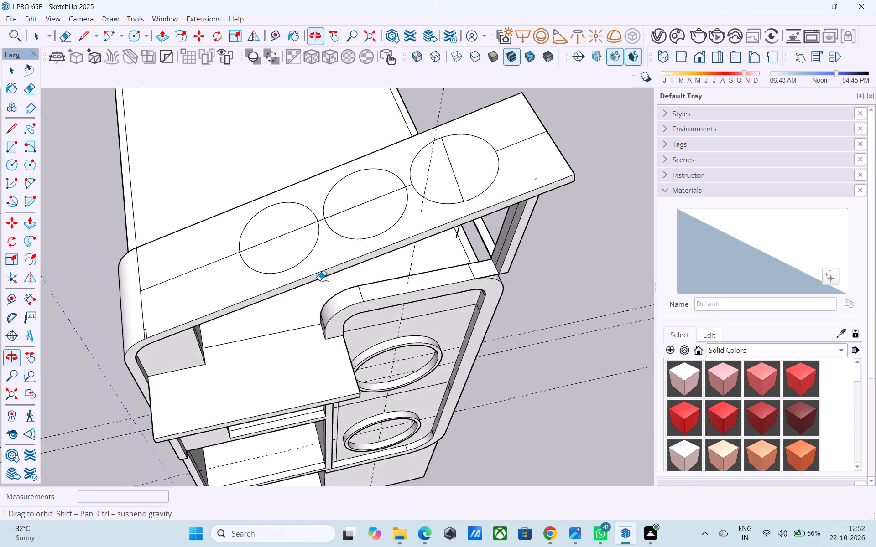
pyautogui.keyDown('shift'); pyautogui.moveTo(319, 280); pyautogui.dragTo(319, 284, button='middle'); pyautogui.keyUp('shift')
pyautogui.press('e')
pyautogui.moveTo(283, 237); pyautogui.dragTo(278, 234)
pyautogui.moveTo(349, 208); pyautogui.dragTo(336, 200)
pyautogui.moveTo(453, 174); pyautogui.dragTo(464, 171)
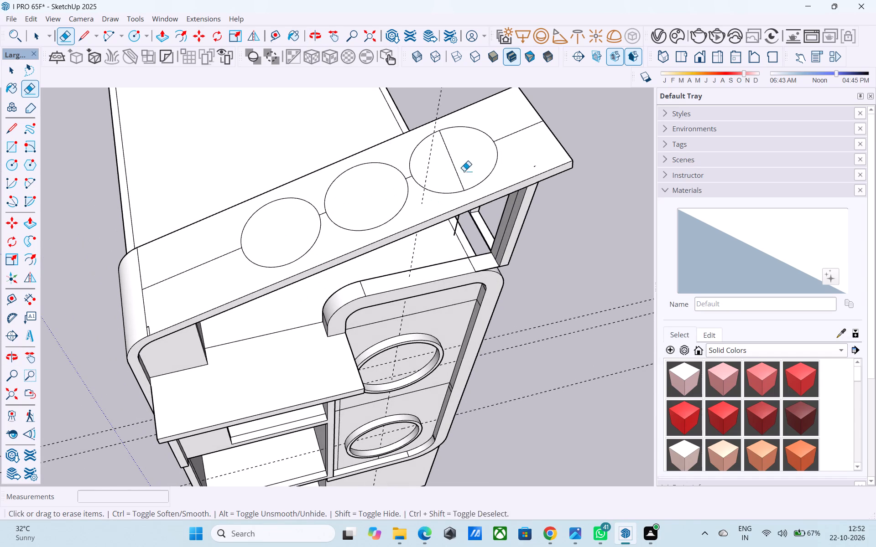
pyautogui.moveTo(464, 171); pyautogui.dragTo(467, 170)
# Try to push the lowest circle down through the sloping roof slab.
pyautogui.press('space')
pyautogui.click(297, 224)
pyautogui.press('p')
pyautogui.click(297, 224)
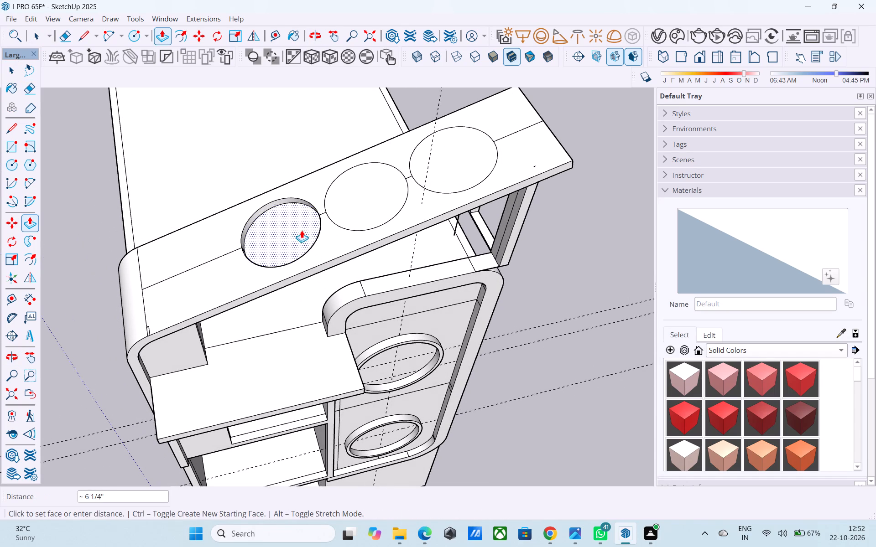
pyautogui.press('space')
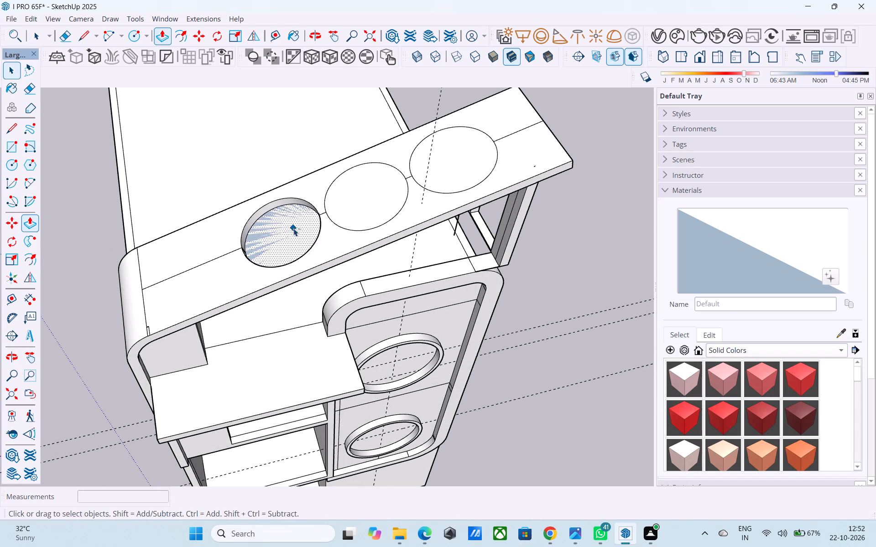
# Draw a circle on the middle storey's side wall, near its front edge beside the open room.
pyautogui.scroll(-3, 293, 230)
pyautogui.moveTo(323, 298); pyautogui.dragTo(254, 193, button='middle')
pyautogui.scroll(-1, 296, 271)
pyautogui.moveTo(330, 373); pyautogui.dragTo(437, 286, button='middle')
pyautogui.scroll(-1, 435, 287)
pyautogui.moveTo(206, 363); pyautogui.dragTo(289, 294, button='middle')
pyautogui.scroll(-5, 281, 301)
pyautogui.scroll(5, 239, 424)
pyautogui.middleClick(239, 424)
pyautogui.click(245, 418)
pyautogui.press('c')
pyautogui.click(245, 418)
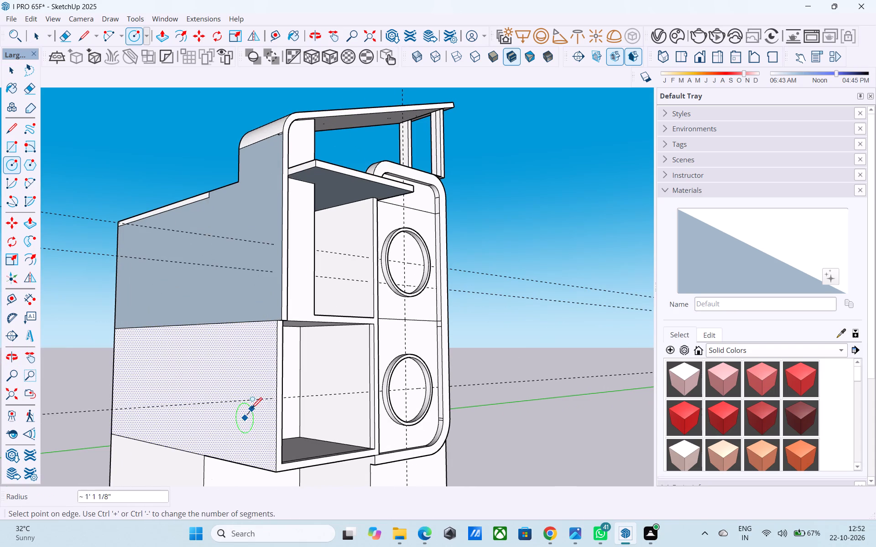
pyautogui.click(260, 395)
# Push/Pull the side-wall circle 6" through the wall to cut a round opening.
pyautogui.press('space')
pyautogui.click(245, 423)
pyautogui.press('p')
pyautogui.click(245, 423)
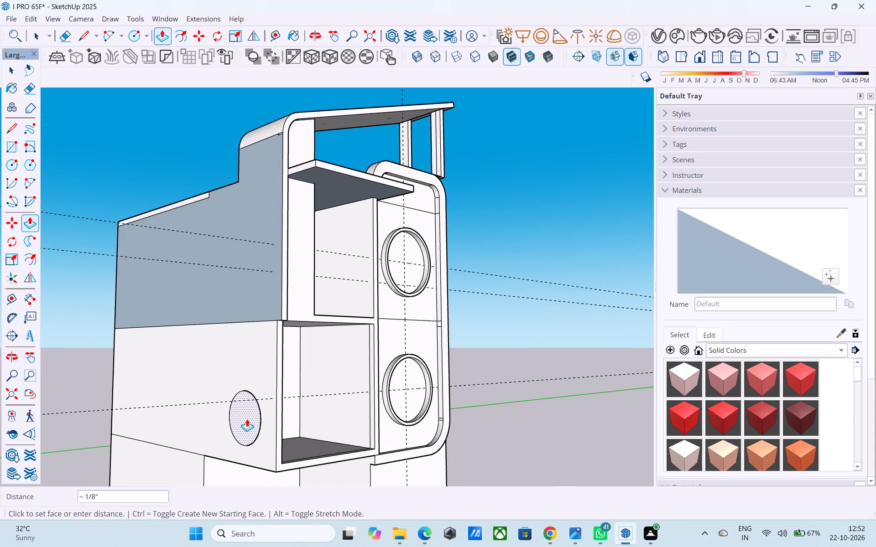
pyautogui.moveTo(250, 414); pyautogui.dragTo(135, 441, button='middle')
pyautogui.scroll(4, 250, 447)
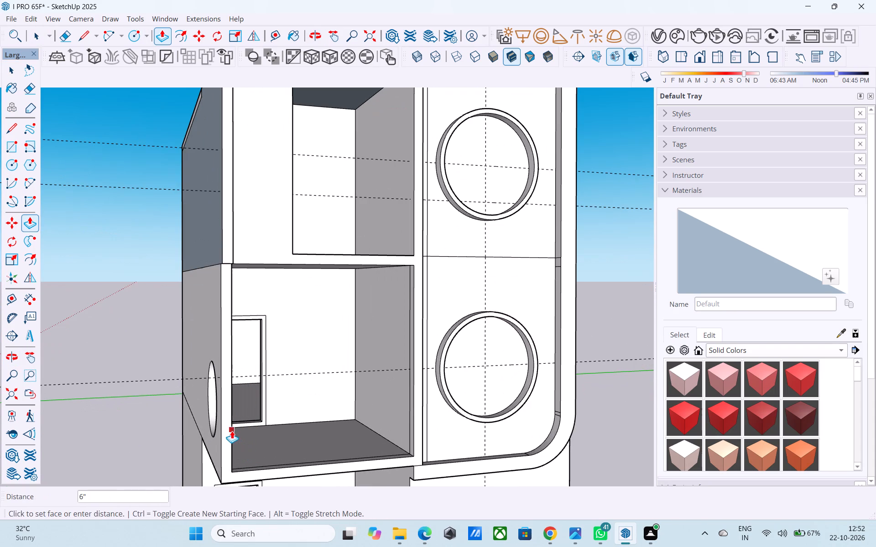
pyautogui.click(232, 430)
pyautogui.moveTo(231, 429); pyautogui.dragTo(68, 411, button='middle')
pyautogui.scroll(4, 221, 402)
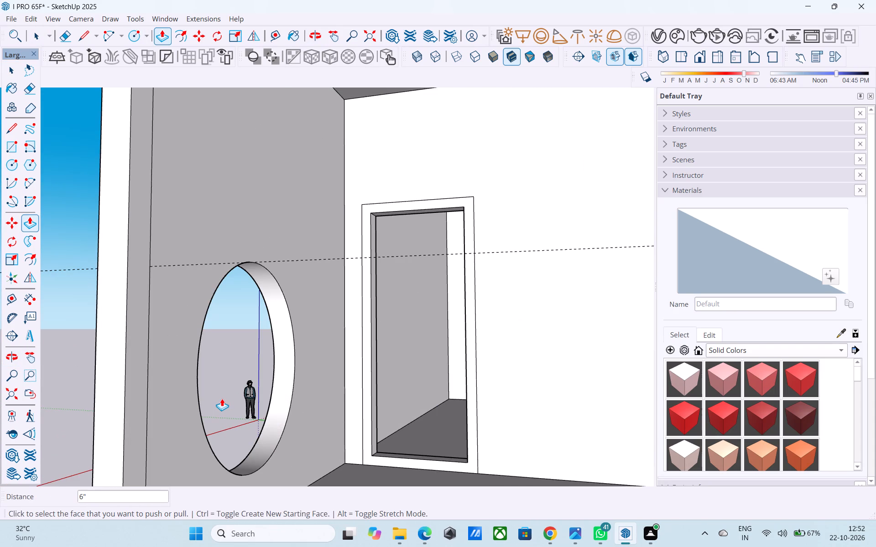
# Examine the sloping roof slab and its three circles from several angles.
pyautogui.scroll(-8, 222, 397)
pyautogui.moveTo(256, 343); pyautogui.dragTo(278, 428, button='middle')
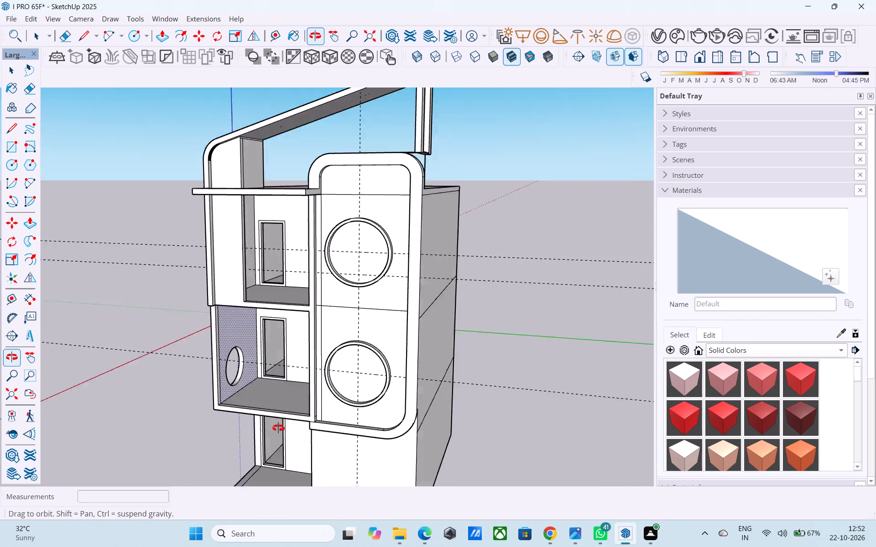
pyautogui.moveTo(278, 428); pyautogui.dragTo(319, 474, button='middle')
pyautogui.scroll(-1, 229, 206)
pyautogui.scroll(-5, 242, 316)
pyautogui.moveTo(260, 249); pyautogui.dragTo(271, 272, button='middle')
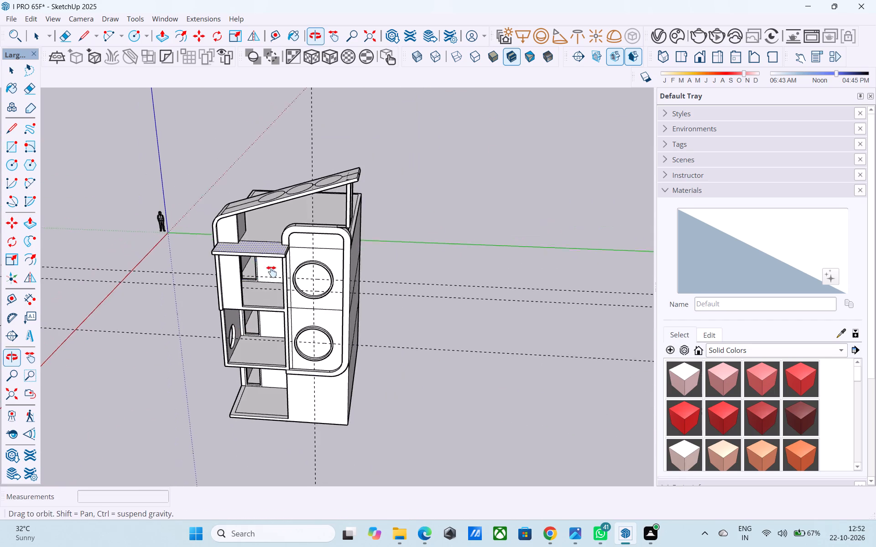
pyautogui.moveTo(271, 272); pyautogui.dragTo(296, 314, button='middle')
pyautogui.scroll(8, 315, 268)
pyautogui.keyDown('shift'); pyautogui.moveTo(313, 247); pyautogui.dragTo(338, 206, button='middle'); pyautogui.keyUp('shift')
pyautogui.moveTo(296, 246); pyautogui.dragTo(296, 246, button='middle')
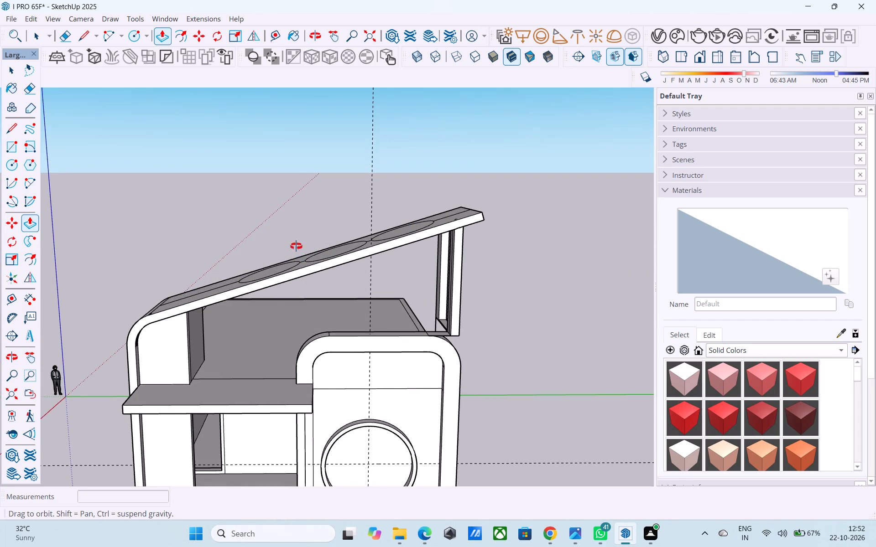
pyautogui.moveTo(296, 246); pyautogui.dragTo(335, 214, button='middle')
pyautogui.moveTo(332, 250); pyautogui.dragTo(384, 243, button='middle')
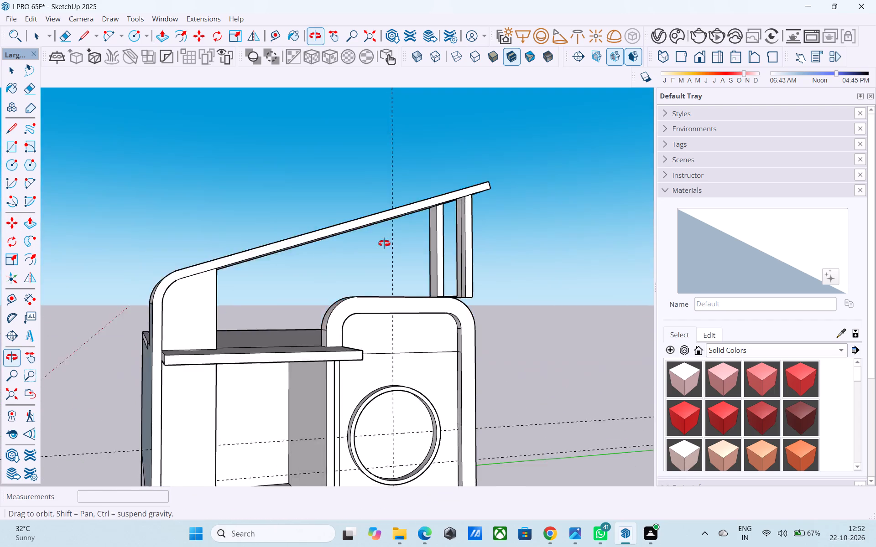
pyautogui.moveTo(384, 243); pyautogui.dragTo(391, 324, button='middle')
pyautogui.scroll(-5, 401, 319)
pyautogui.moveTo(402, 321); pyautogui.dragTo(402, 324, button='middle')
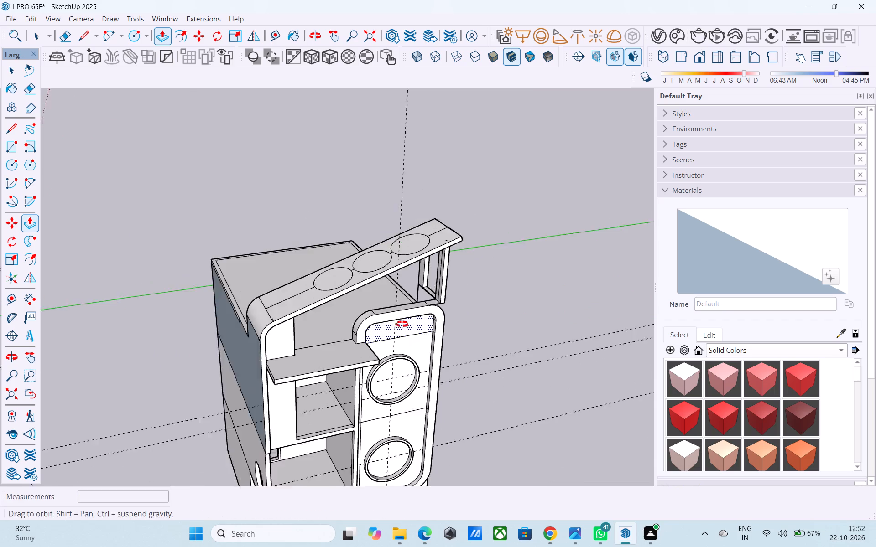
# Undo the last two modelling actions.
pyautogui.moveTo(402, 324); pyautogui.dragTo(453, 299, button='middle')
pyautogui.scroll(-3, 437, 291)
pyautogui.moveTo(423, 304); pyautogui.dragTo(417, 265, button='middle')
pyautogui.moveTo(404, 291); pyautogui.dragTo(423, 299, button='middle')
pyautogui.hotkey('ctrl', 'z')
pyautogui.hotkey('ctrl', 'z')
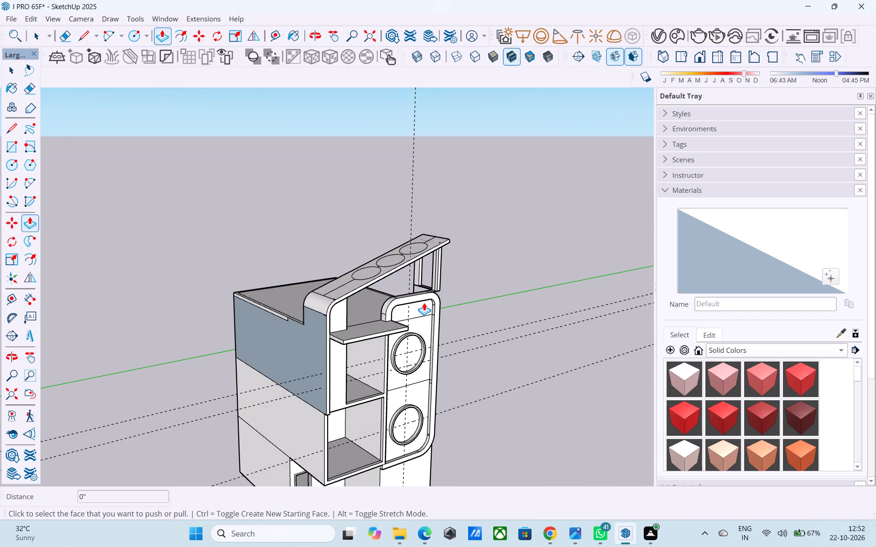
# Reverse the blue back-facing face on the top storey's side wall.
pyautogui.keyDown('shift'); pyautogui.moveTo(384, 316); pyautogui.dragTo(397, 413, button='middle'); pyautogui.keyUp('shift')
pyautogui.moveTo(335, 318); pyautogui.dragTo(401, 271, button='middle')
pyautogui.scroll(4, 366, 328)
pyautogui.press('space')
pyautogui.moveTo(314, 340); pyautogui.dragTo(175, 285, button='middle')
pyautogui.scroll(3, 269, 359)
pyautogui.click(269, 360)
pyautogui.rightClick(269, 359)
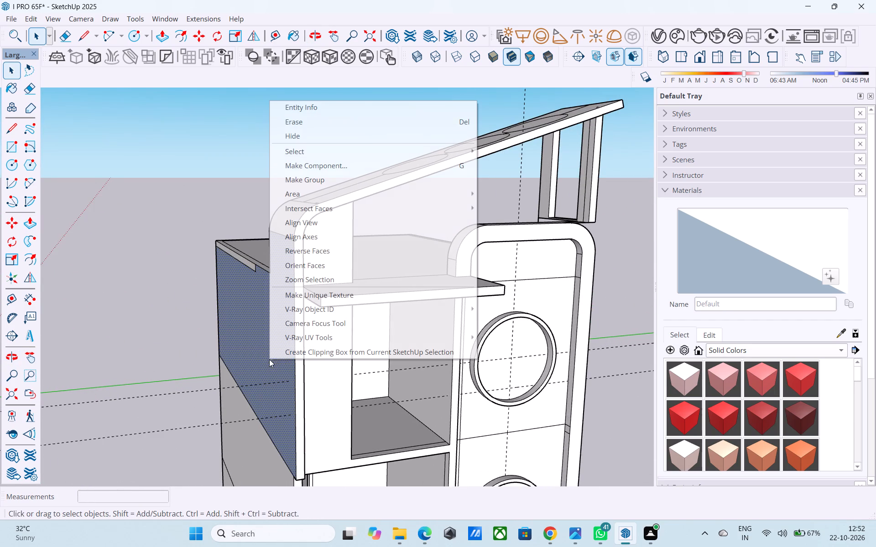
pyautogui.click(315, 254)
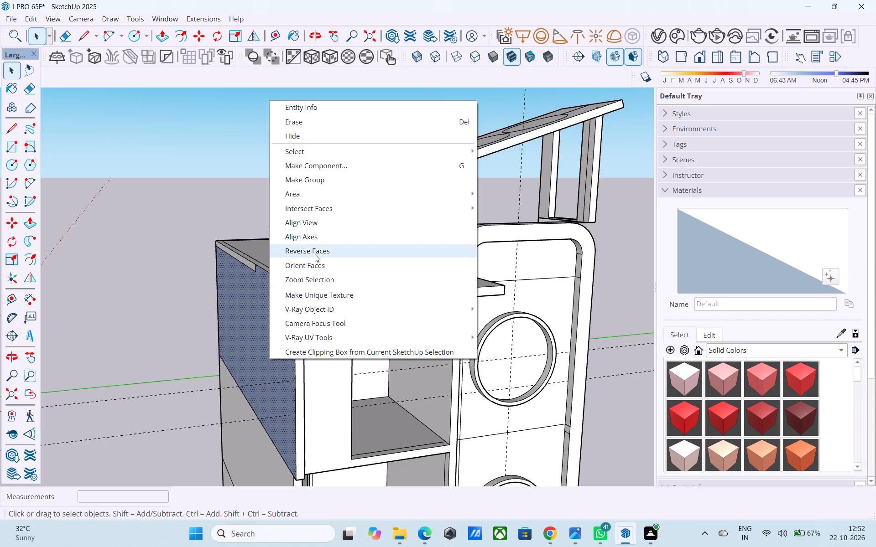
# Erase the short stray edges at the seam where the roof's rounded end meets the side wall.
pyautogui.scroll(-3, 312, 266)
pyautogui.moveTo(282, 303); pyautogui.dragTo(479, 281, button='middle')
pyautogui.scroll(2, 374, 232)
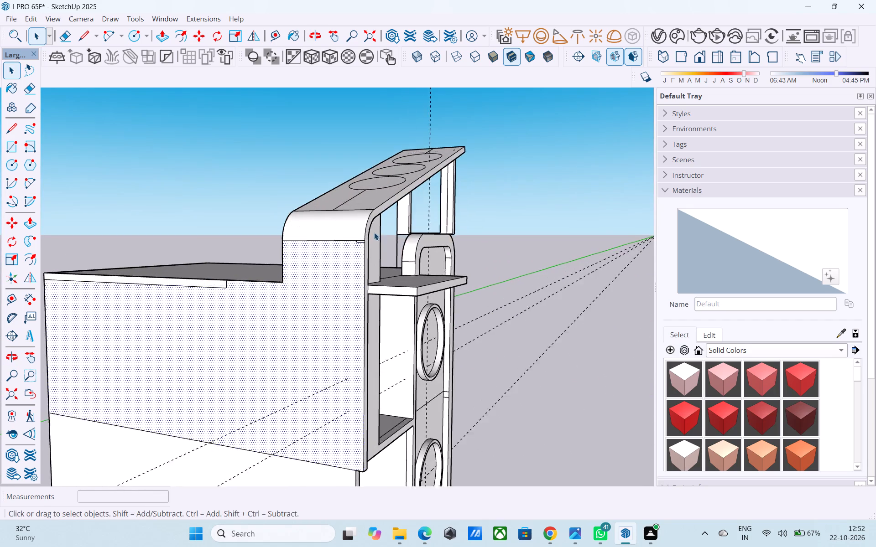
pyautogui.scroll(12, 374, 232)
pyautogui.press('e')
pyautogui.click(356, 239)
pyautogui.scroll(4, 352, 240)
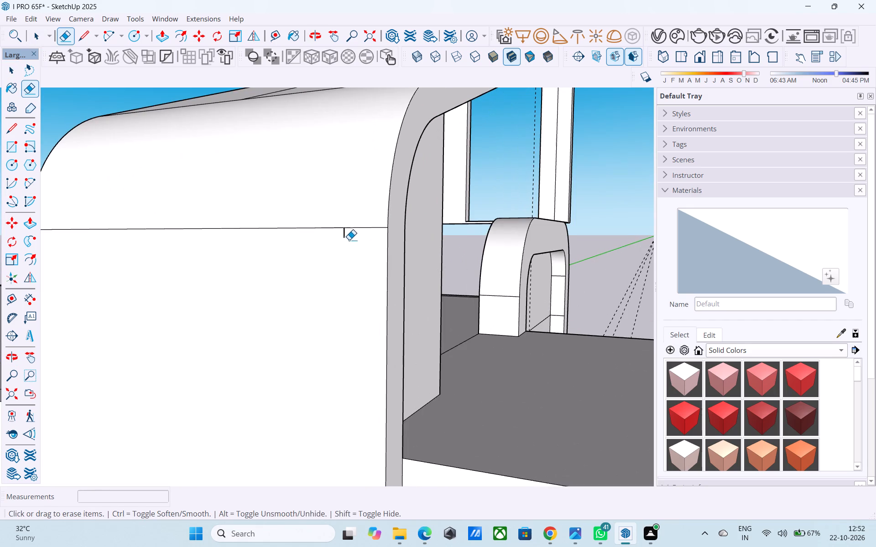
pyautogui.click(347, 238)
pyautogui.scroll(-9, 344, 263)
pyautogui.press('space')
# Push/Pull the lowest circle on the sloping roof slab 2" down into the slab.
pyautogui.moveTo(357, 235); pyautogui.dragTo(319, 451, button='middle')
pyautogui.scroll(-2, 350, 341)
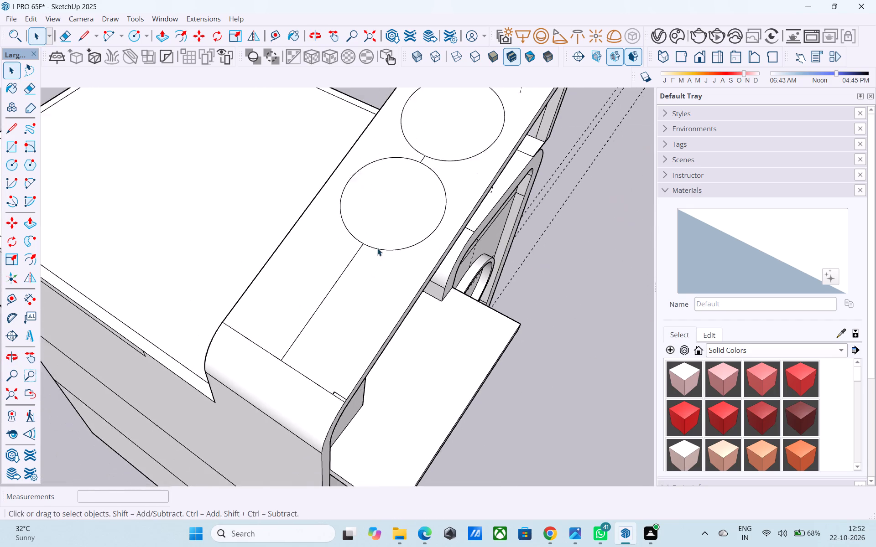
pyautogui.scroll(-1, 377, 248)
pyautogui.moveTo(379, 270); pyautogui.dragTo(271, 388, button='middle')
pyautogui.click(337, 340)
pyautogui.moveTo(343, 340); pyautogui.dragTo(312, 226, button='middle')
pyautogui.press('p')
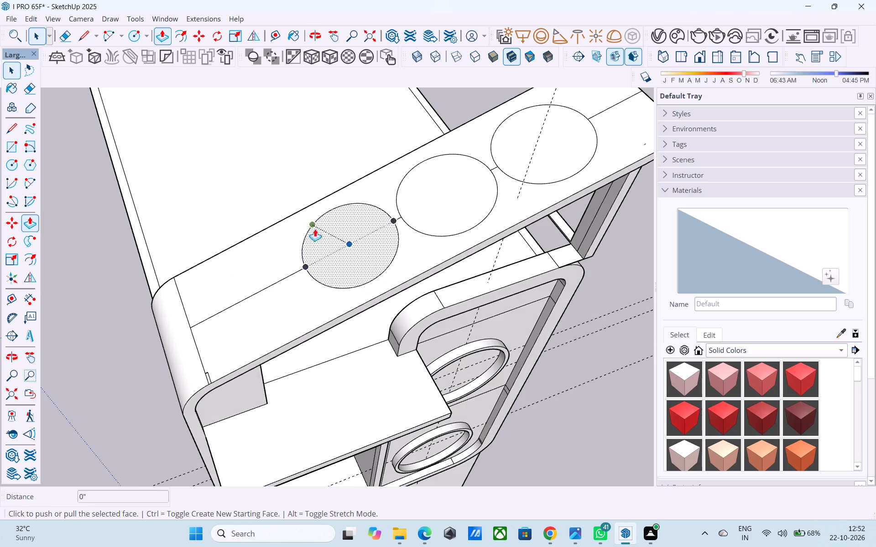
pyautogui.moveTo(340, 255); pyautogui.dragTo(301, 224, button='middle')
pyautogui.click(338, 226)
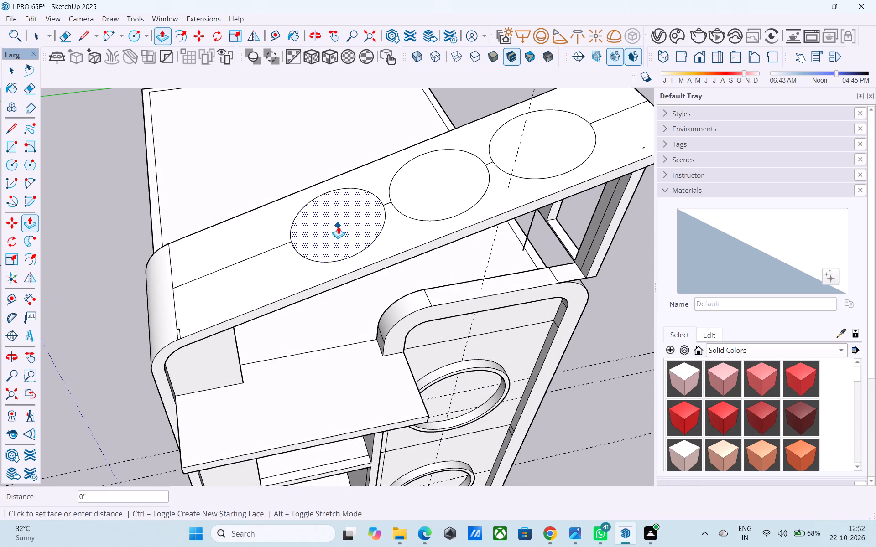
pyautogui.scroll(2, 361, 270)
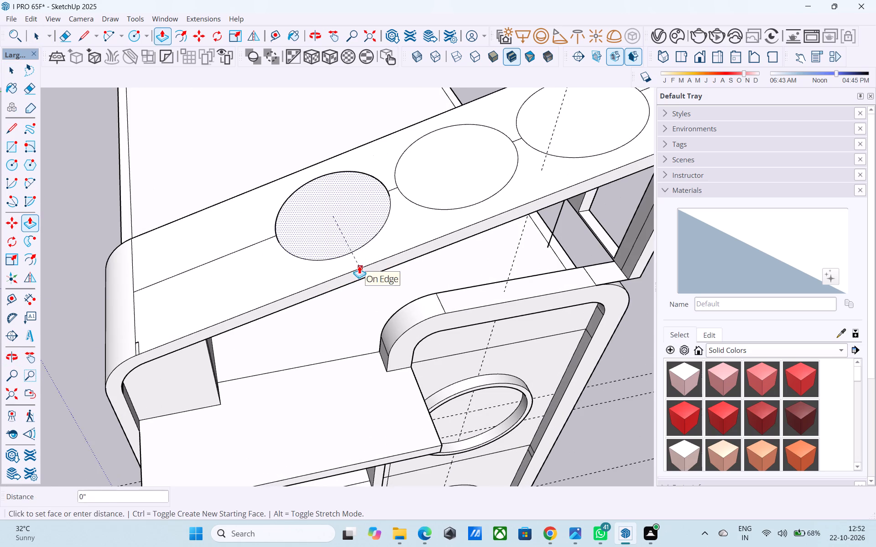
pyautogui.scroll(3, 356, 250)
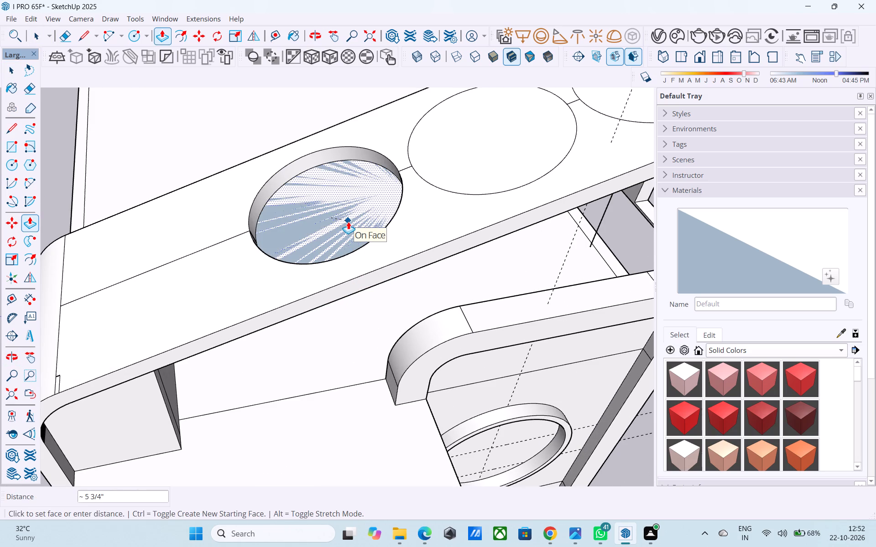
pyautogui.write('2"')
pyautogui.press('Return')
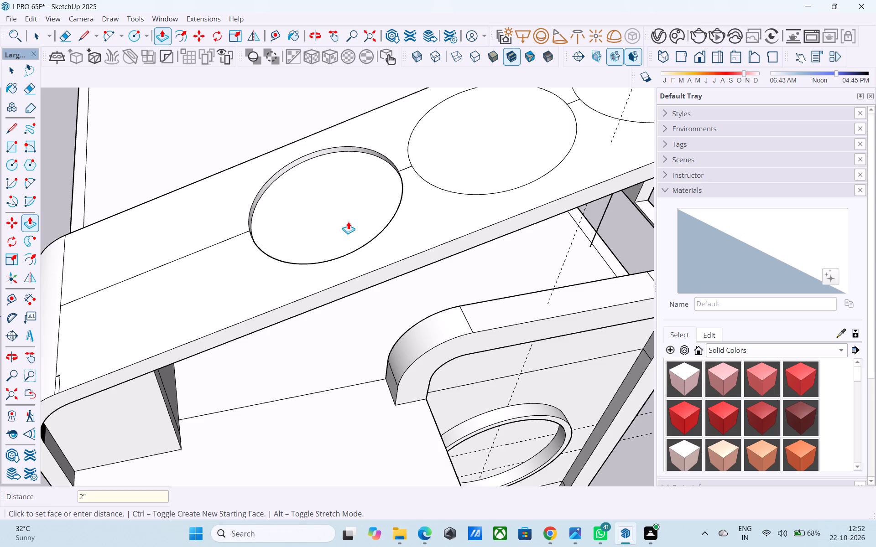
# Push/Pull the middle circle on the sloping roof slab 2" down into the slab.
pyautogui.click(488, 161)
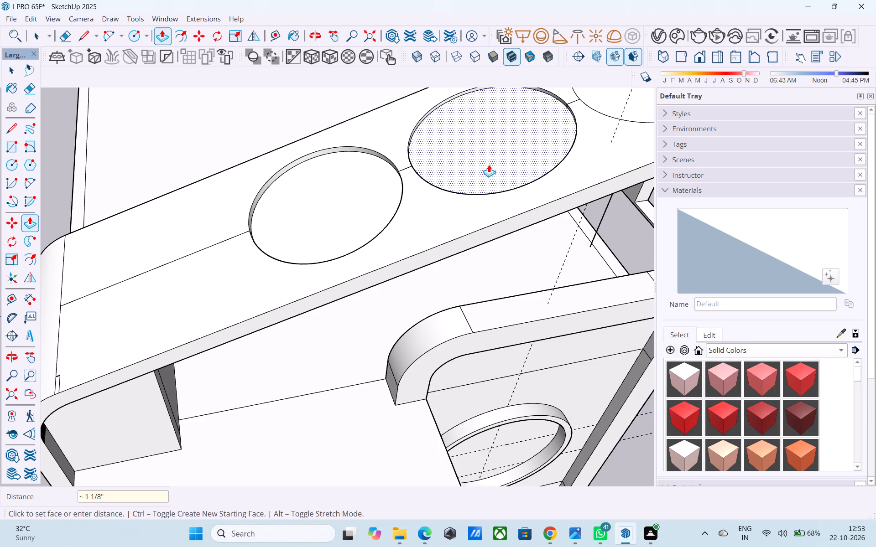
pyautogui.write("2'")
pyautogui.press('Return')
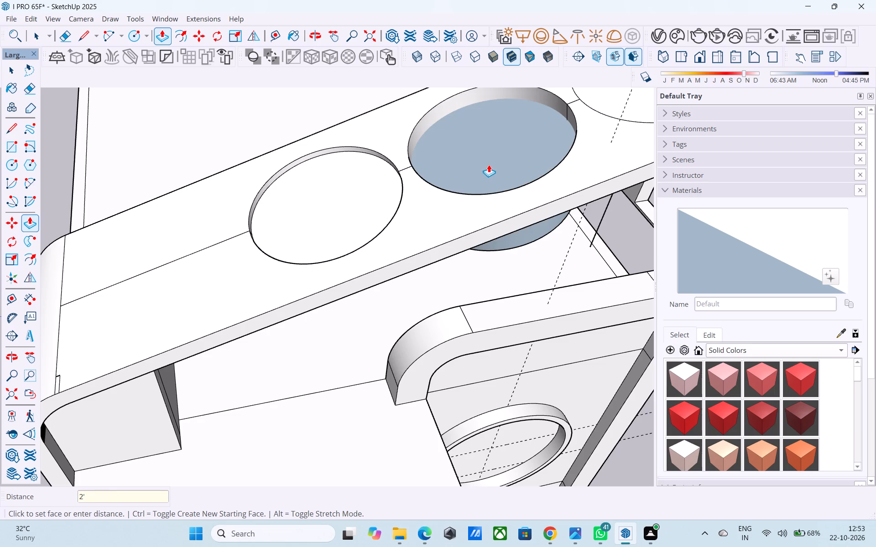
pyautogui.write('2"')
pyautogui.press('Return')
pyautogui.press('space')
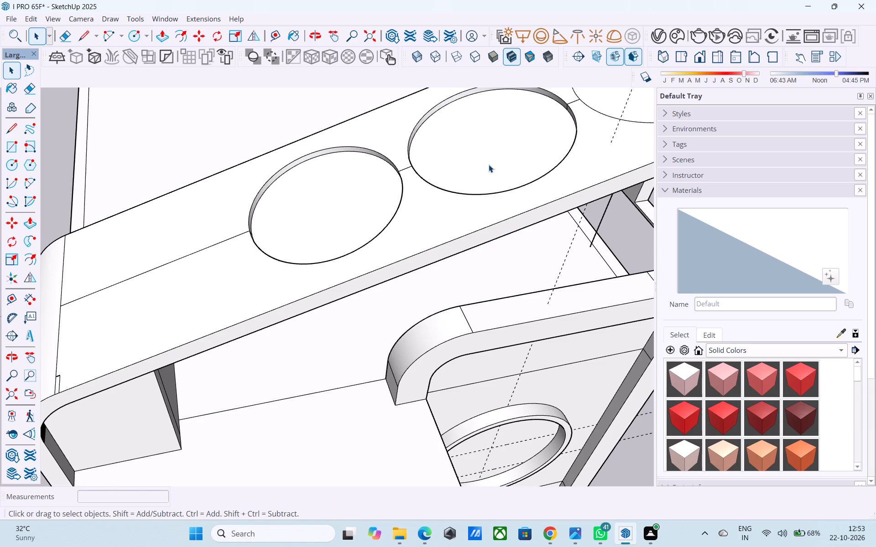
# Push/Pull the highest circle on the sloping roof slab by the same 2" depth.
pyautogui.scroll(-1, 490, 161)
pyautogui.keyDown('shift'); pyautogui.moveTo(490, 161); pyautogui.dragTo(347, 333, button='middle'); pyautogui.keyUp('shift')
pyautogui.click(490, 244)
pyautogui.press('p')
pyautogui.doubleClick(490, 244)
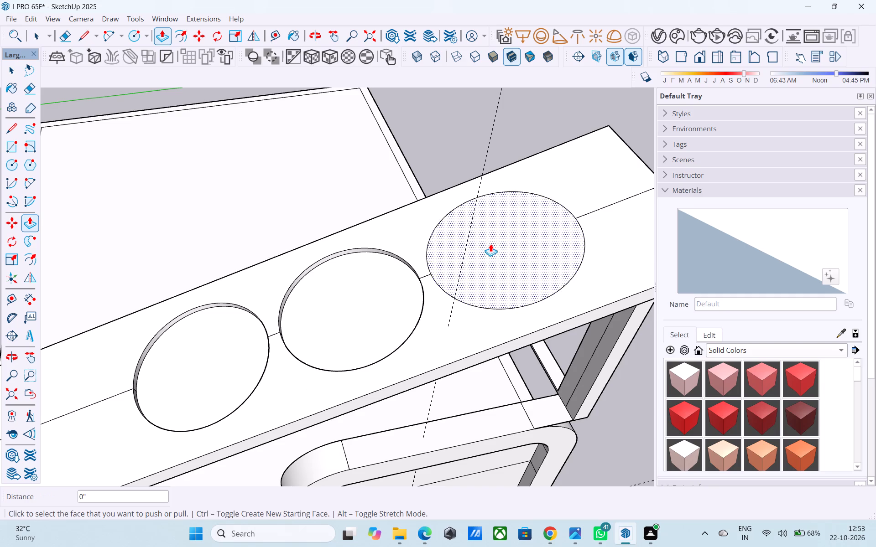
# Copy the three recessed circular faces down about 5 9/16", using the top and bottom edges at the slab's high end as move points.
pyautogui.moveTo(463, 256); pyautogui.dragTo(383, 111, button='middle')
pyautogui.keyDown('shift'); pyautogui.moveTo(349, 231); pyautogui.dragTo(356, 140, button='middle'); pyautogui.keyUp('shift')
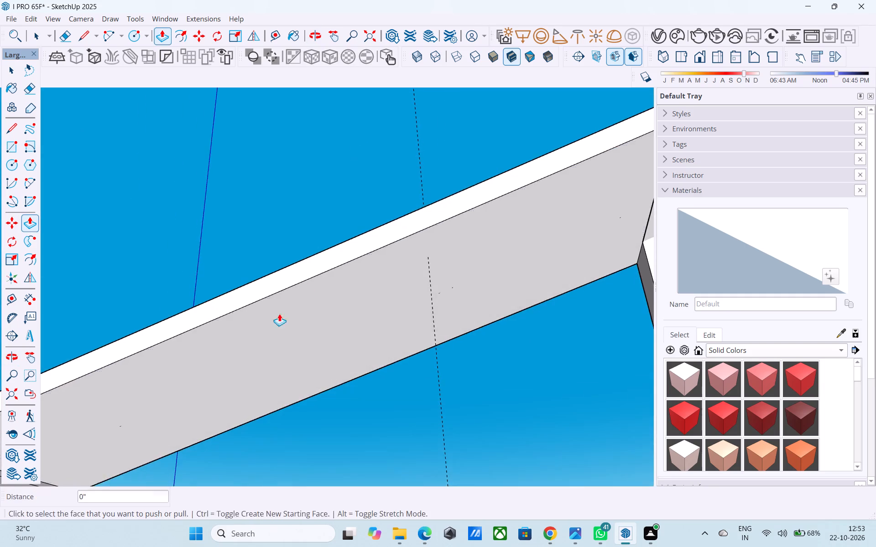
pyautogui.keyDown('shift'); pyautogui.moveTo(273, 321); pyautogui.dragTo(447, 480, button='middle'); pyautogui.keyUp('shift')
pyautogui.keyDown('shift'); pyautogui.moveTo(339, 391); pyautogui.dragTo(339, 283, button='middle'); pyautogui.keyUp('shift')
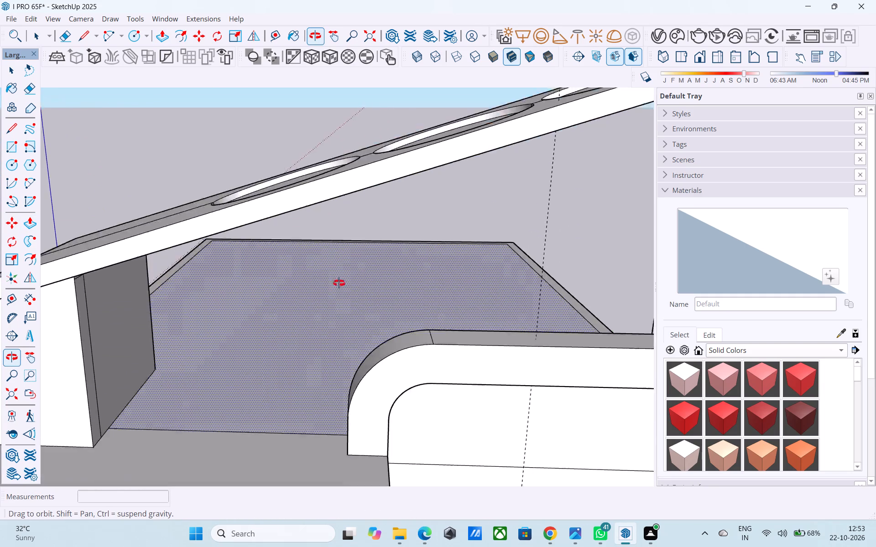
pyautogui.keyDown('shift'); pyautogui.moveTo(339, 283); pyautogui.dragTo(361, 423, button='middle'); pyautogui.keyUp('shift')
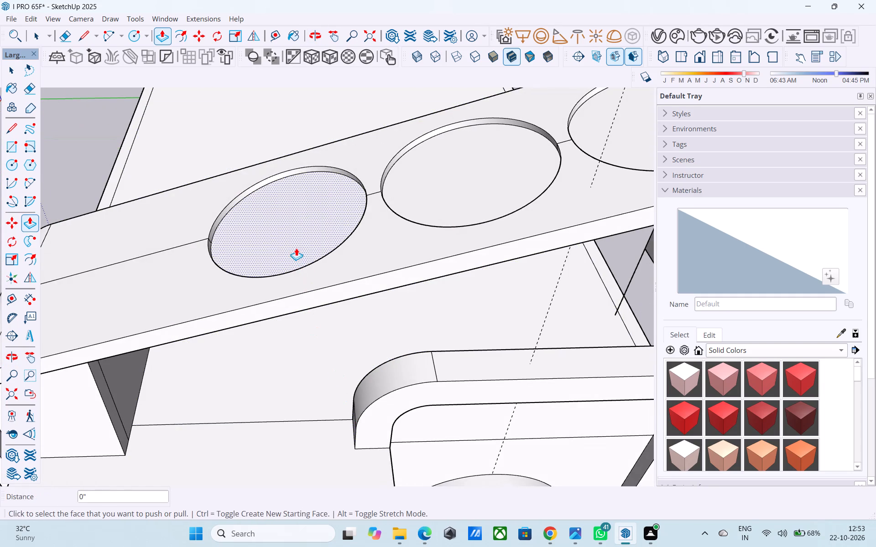
pyautogui.press('space')
pyautogui.click(295, 247)
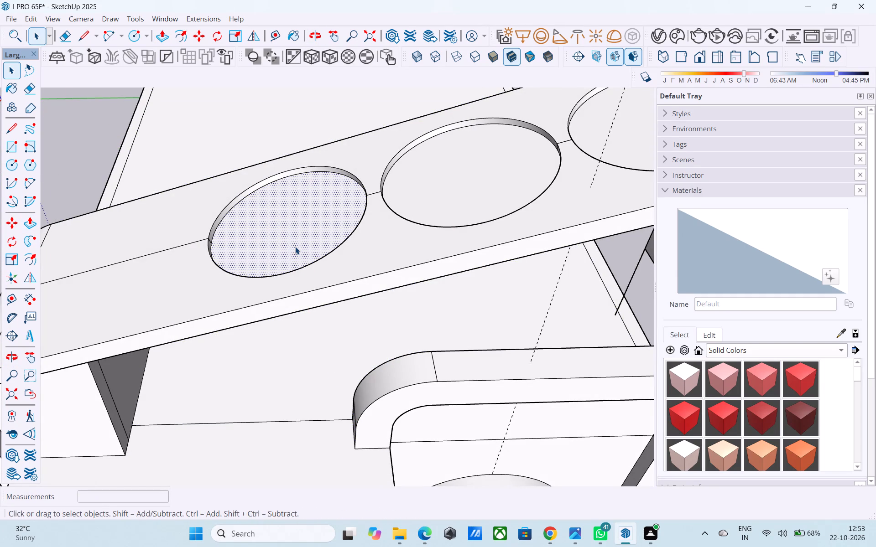
pyautogui.keyDown('shift'); pyautogui.click(443, 169); pyautogui.keyUp('shift')
pyautogui.keyDown('shift'); pyautogui.scroll(-3, 410, 188); pyautogui.keyUp('shift')
pyautogui.keyDown('shift'); pyautogui.moveTo(376, 205); pyautogui.dragTo(249, 284, button='middle'); pyautogui.keyUp('shift')
pyautogui.keyDown('shift'); pyautogui.click(444, 216); pyautogui.keyUp('shift')
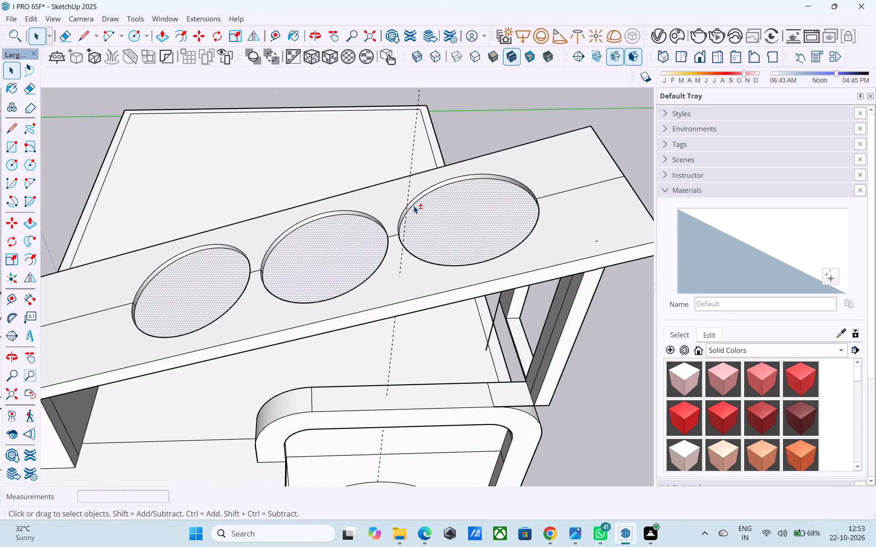
pyautogui.keyDown('shift'); pyautogui.moveTo(416, 218); pyautogui.dragTo(511, 257, button='middle'); pyautogui.keyUp('shift')
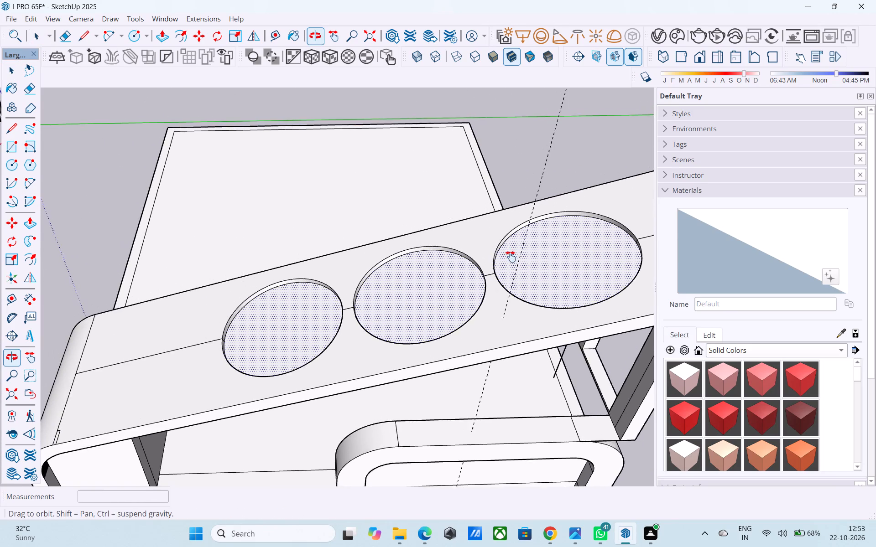
pyautogui.keyDown('shift'); pyautogui.moveTo(511, 257); pyautogui.dragTo(475, 228, button='middle'); pyautogui.keyUp('shift')
pyautogui.press('m')
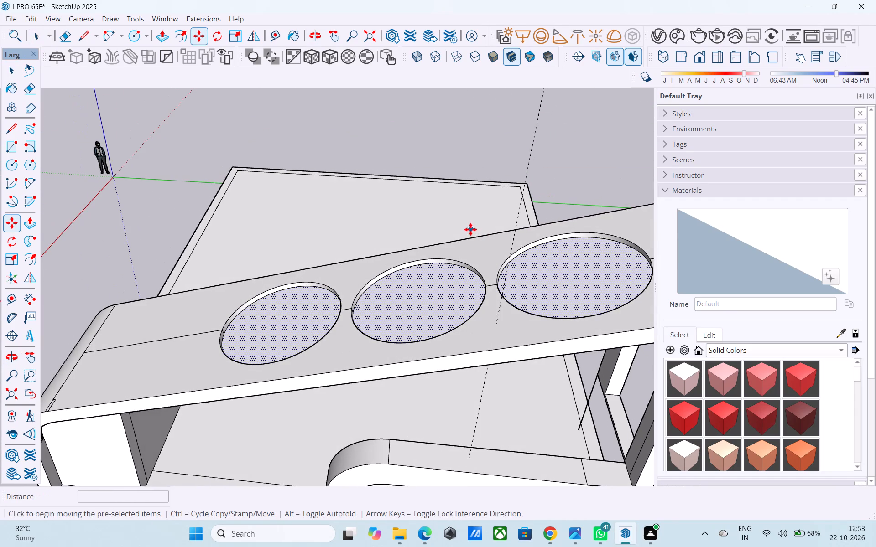
pyautogui.scroll(-5, 464, 227)
pyautogui.moveTo(464, 227); pyautogui.dragTo(342, 237, button='middle')
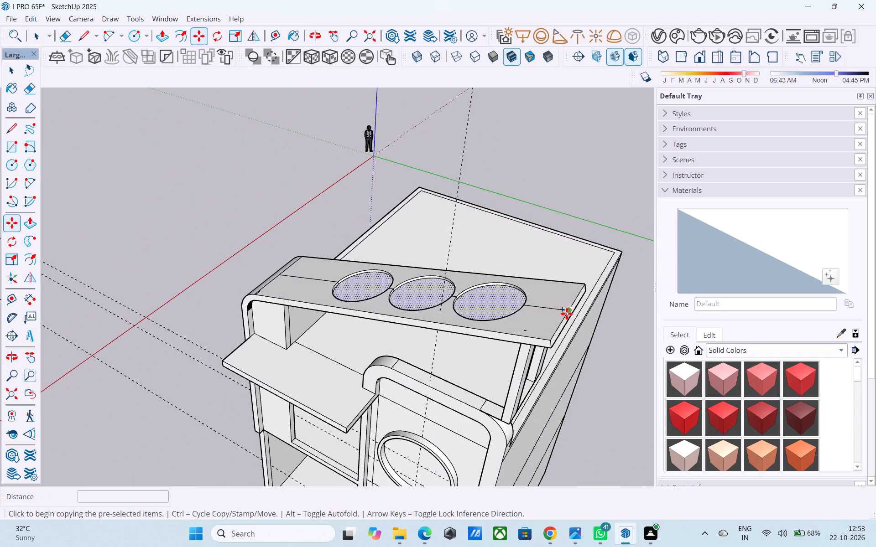
pyautogui.click(567, 314)
pyautogui.scroll(6, 579, 333)
pyautogui.click(558, 296)
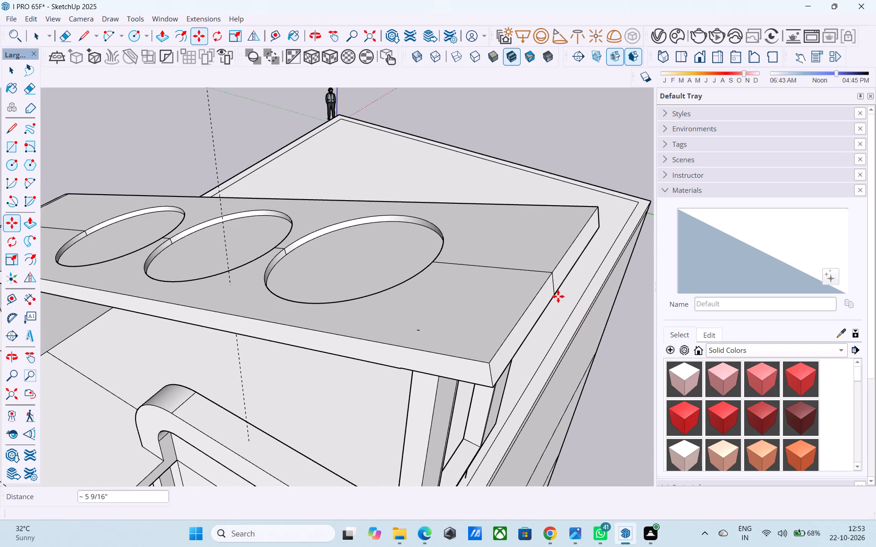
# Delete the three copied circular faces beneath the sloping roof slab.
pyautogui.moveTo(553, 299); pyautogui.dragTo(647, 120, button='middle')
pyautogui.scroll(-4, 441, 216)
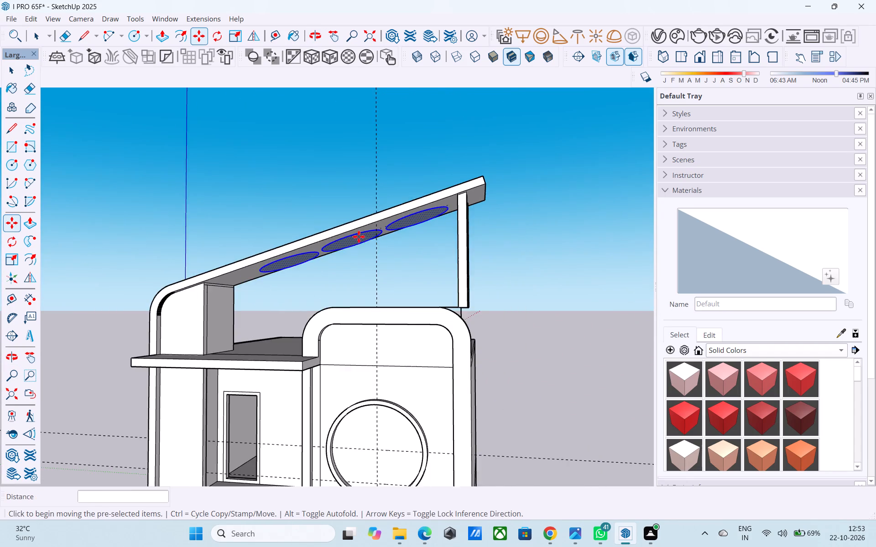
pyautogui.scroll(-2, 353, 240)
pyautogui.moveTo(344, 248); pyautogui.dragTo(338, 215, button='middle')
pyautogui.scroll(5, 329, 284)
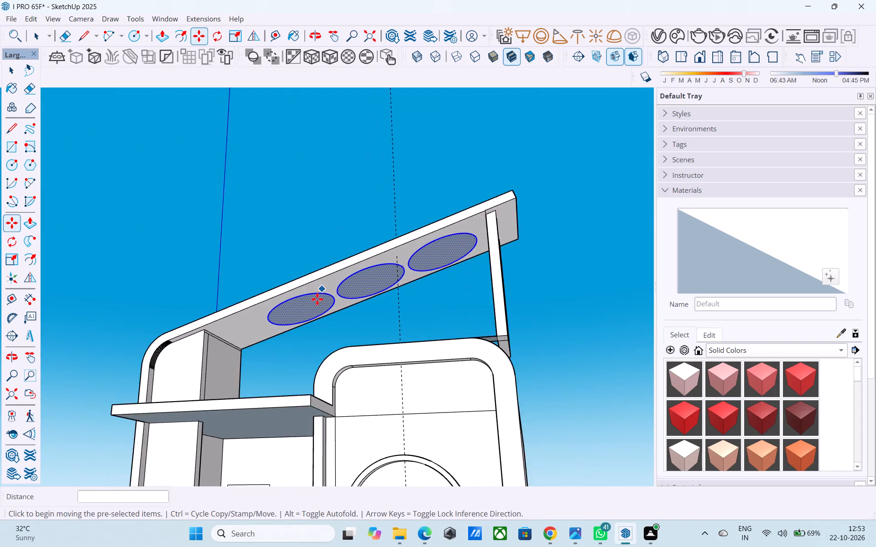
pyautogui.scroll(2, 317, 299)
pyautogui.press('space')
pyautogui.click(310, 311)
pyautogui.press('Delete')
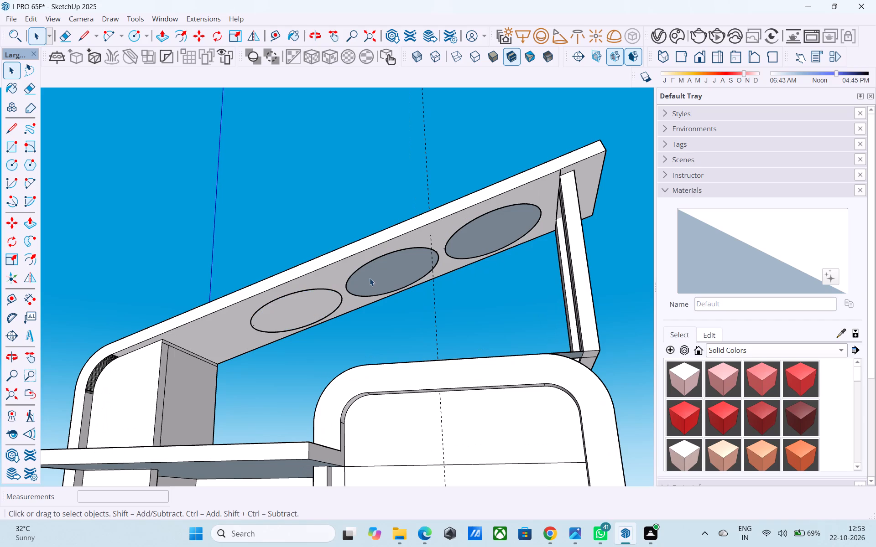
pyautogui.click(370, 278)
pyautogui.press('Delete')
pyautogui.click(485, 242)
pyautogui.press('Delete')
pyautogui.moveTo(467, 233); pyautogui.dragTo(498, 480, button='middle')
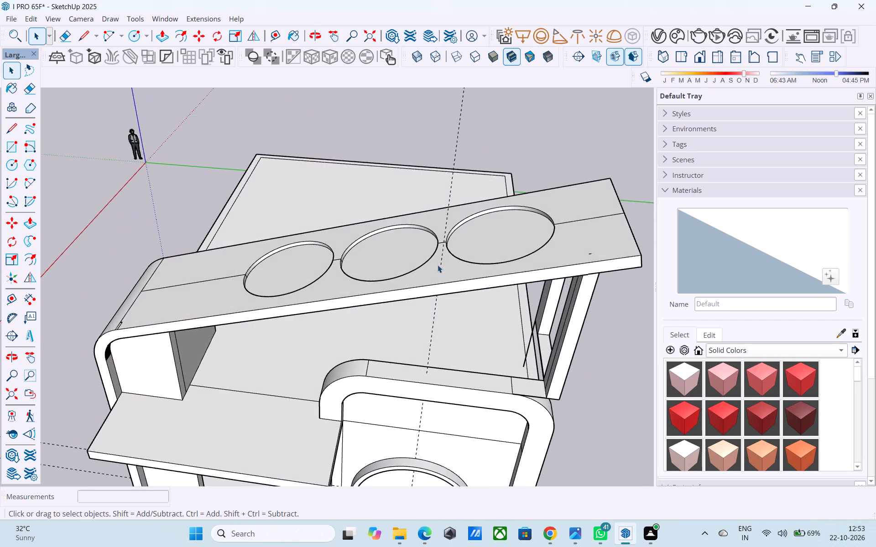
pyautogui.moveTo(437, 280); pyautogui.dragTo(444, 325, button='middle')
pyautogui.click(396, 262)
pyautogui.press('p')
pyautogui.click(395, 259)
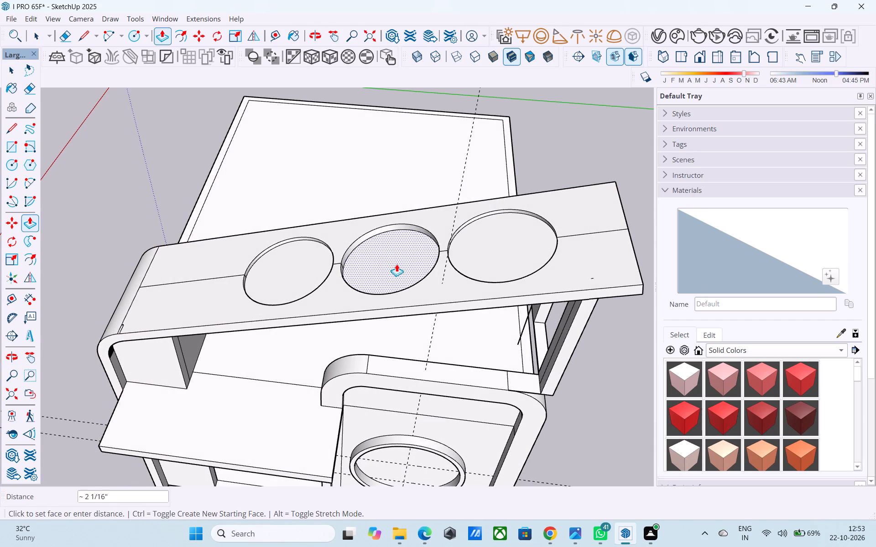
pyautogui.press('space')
# Examine the sloping roof slab from the side and below to check how the copied circles sit against its underside.
pyautogui.moveTo(394, 259); pyautogui.dragTo(383, 206, button='middle')
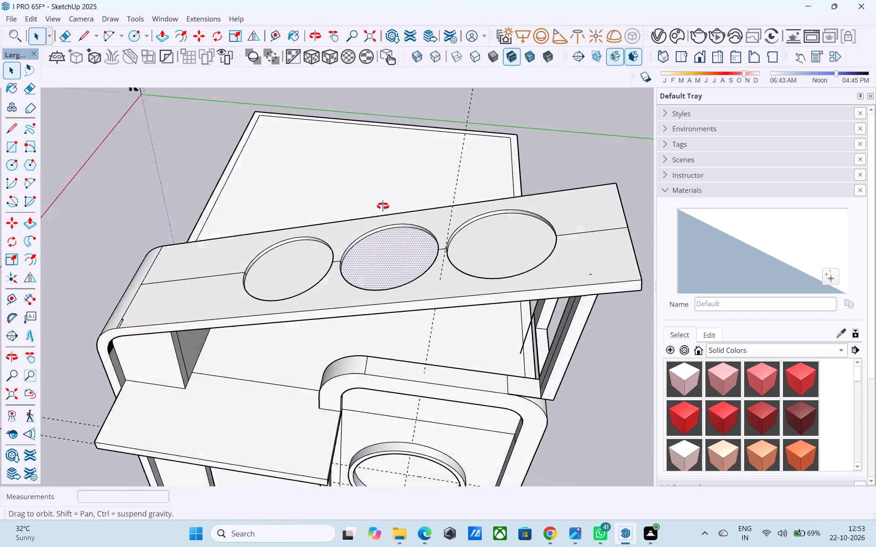
pyautogui.moveTo(383, 206); pyautogui.dragTo(389, 61, button='middle')
pyautogui.moveTo(403, 289); pyautogui.dragTo(364, 289, button='middle')
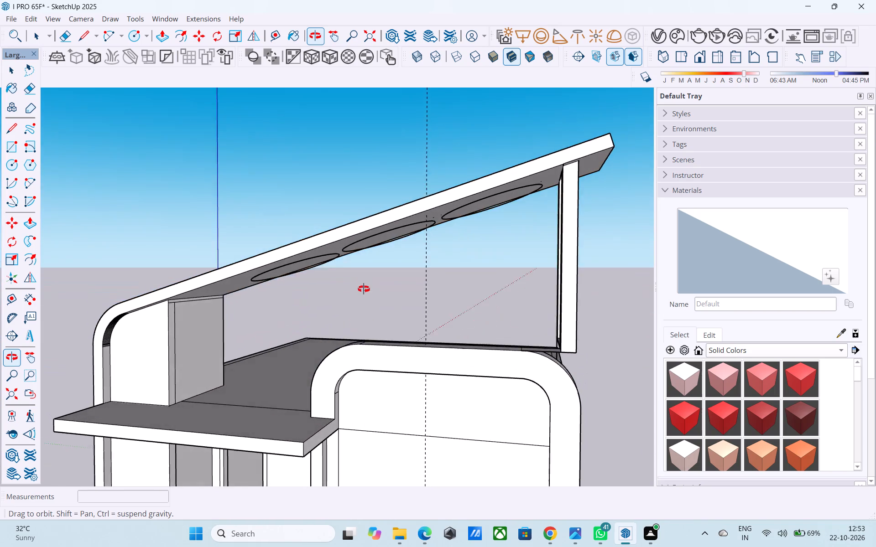
pyautogui.moveTo(364, 289); pyautogui.dragTo(383, 309, button='middle')
pyautogui.scroll(4, 382, 305)
pyautogui.scroll(-3, 375, 267)
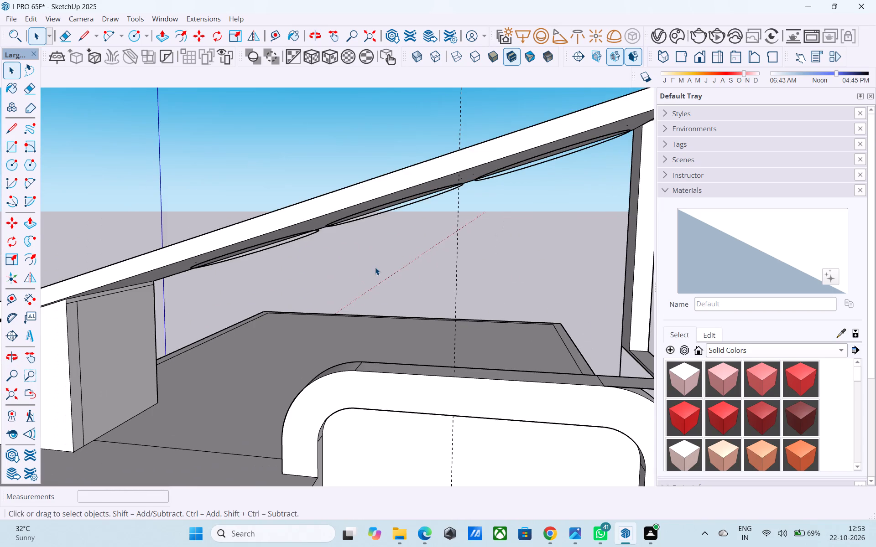
pyautogui.moveTo(375, 267); pyautogui.dragTo(369, 277, button='middle')
pyautogui.keyDown('shift'); pyautogui.moveTo(420, 224); pyautogui.dragTo(242, 277, button='middle'); pyautogui.keyUp('shift')
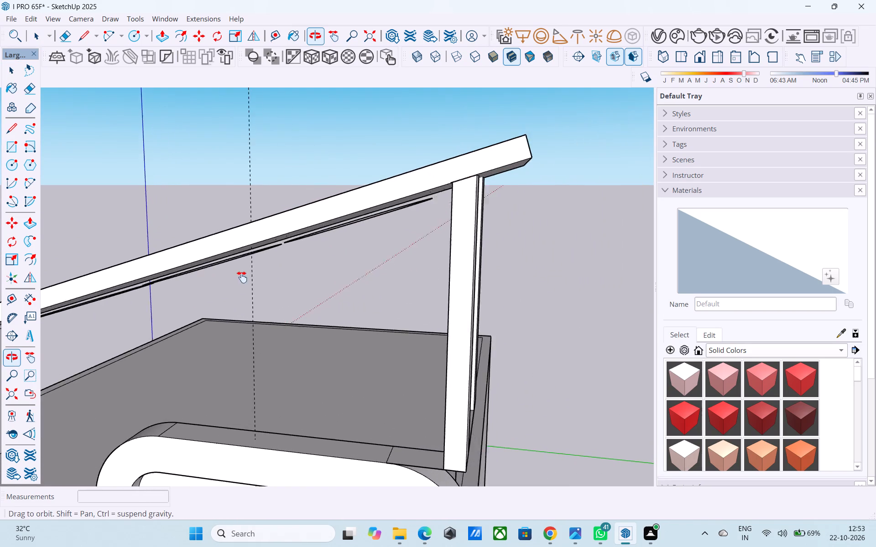
pyautogui.keyDown('shift'); pyautogui.moveTo(242, 277); pyautogui.dragTo(228, 280, button='middle'); pyautogui.keyUp('shift')
pyautogui.keyDown('shift'); pyautogui.moveTo(328, 239); pyautogui.dragTo(346, 235, button='middle'); pyautogui.keyUp('shift')
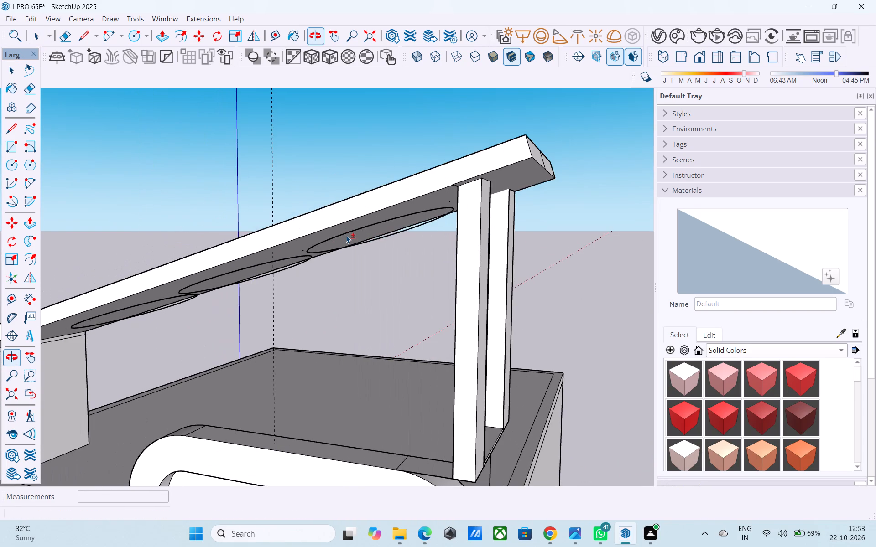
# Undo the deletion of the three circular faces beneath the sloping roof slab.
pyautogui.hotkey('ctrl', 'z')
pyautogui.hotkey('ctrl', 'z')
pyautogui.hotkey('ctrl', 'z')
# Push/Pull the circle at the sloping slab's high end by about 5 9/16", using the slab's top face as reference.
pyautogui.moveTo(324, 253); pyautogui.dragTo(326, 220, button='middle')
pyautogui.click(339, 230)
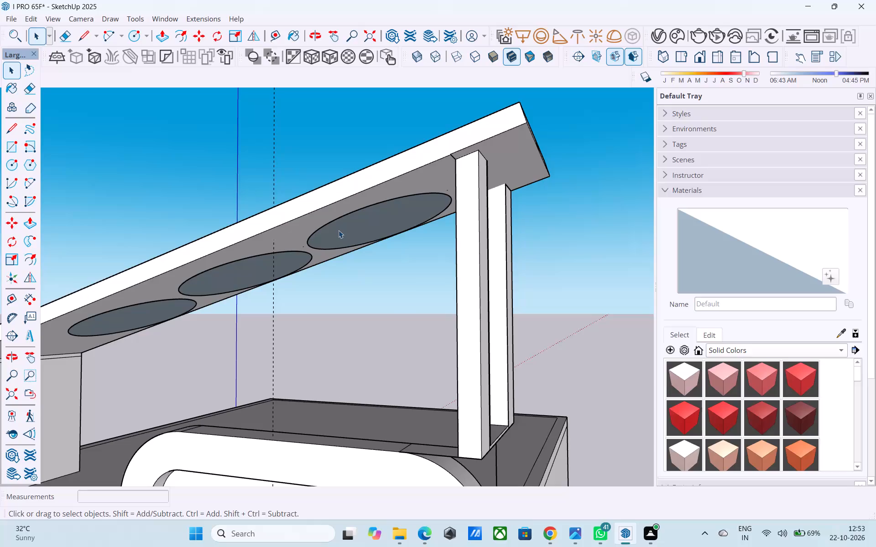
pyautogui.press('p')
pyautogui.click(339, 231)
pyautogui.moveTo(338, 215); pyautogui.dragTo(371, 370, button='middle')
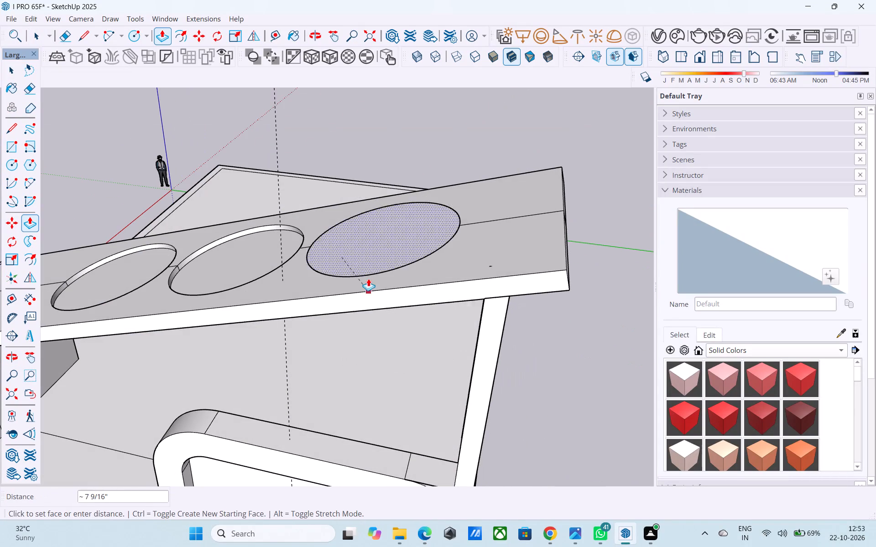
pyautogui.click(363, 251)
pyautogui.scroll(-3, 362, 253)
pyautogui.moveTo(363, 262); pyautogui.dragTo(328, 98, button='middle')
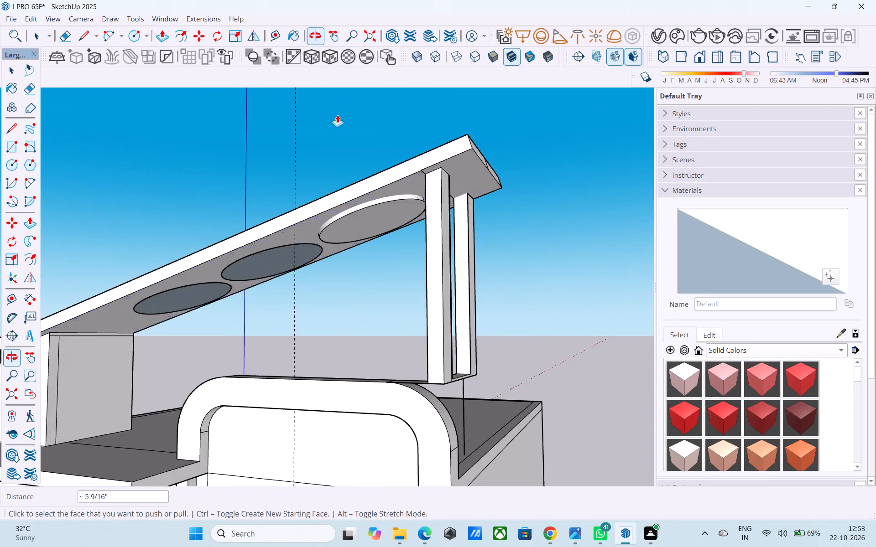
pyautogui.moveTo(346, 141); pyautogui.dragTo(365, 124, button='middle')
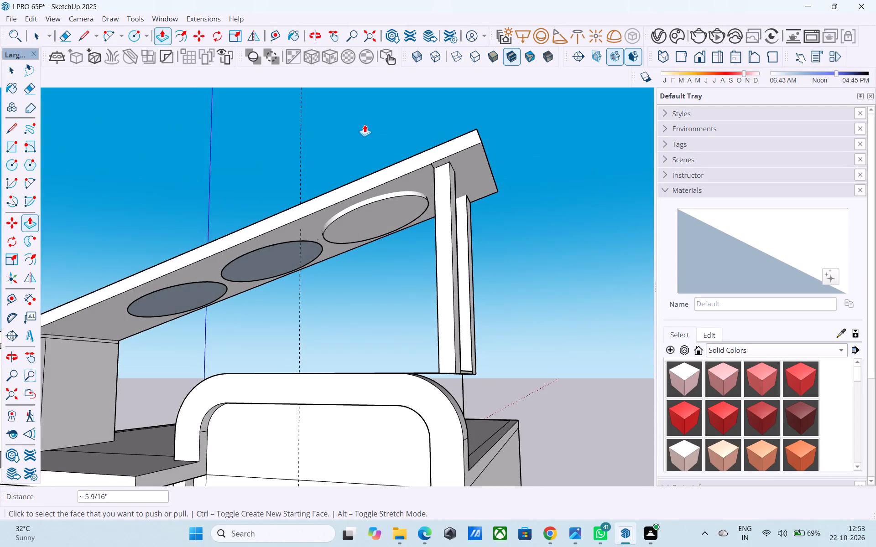
# Undo the last push/pull and the downward copy of the circles, keeping all three circles recessed in the slab's top.
pyautogui.hotkey('ctrl', 'z')
pyautogui.hotkey('ctrl', 'z')
pyautogui.hotkey('ctrl', 'z')
pyautogui.scroll(-2, 365, 137)
pyautogui.moveTo(370, 182); pyautogui.dragTo(383, 401, button='middle')
pyautogui.scroll(-2, 341, 264)
pyautogui.moveTo(335, 260); pyautogui.dragTo(399, 306, button='middle')
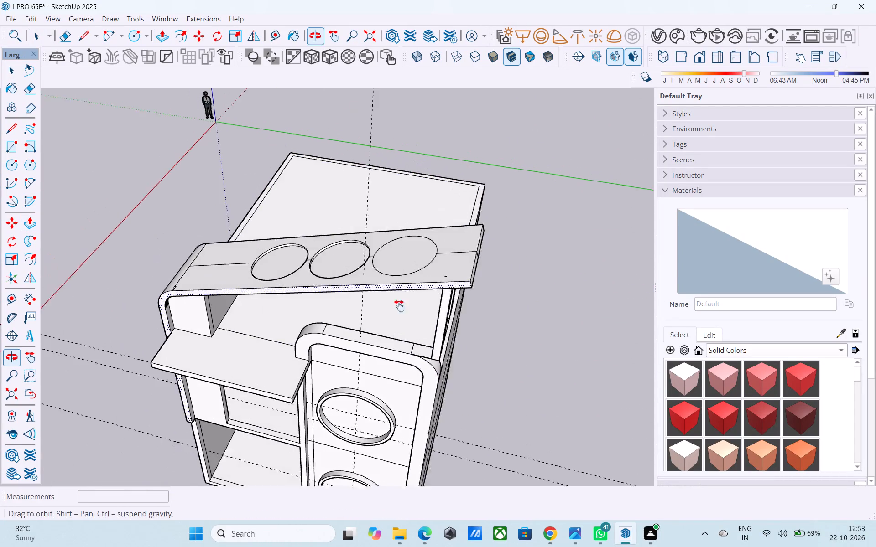
pyautogui.moveTo(399, 306); pyautogui.dragTo(409, 310, button='middle')
pyautogui.hotkey('ctrl', 'y')
pyautogui.press('space')
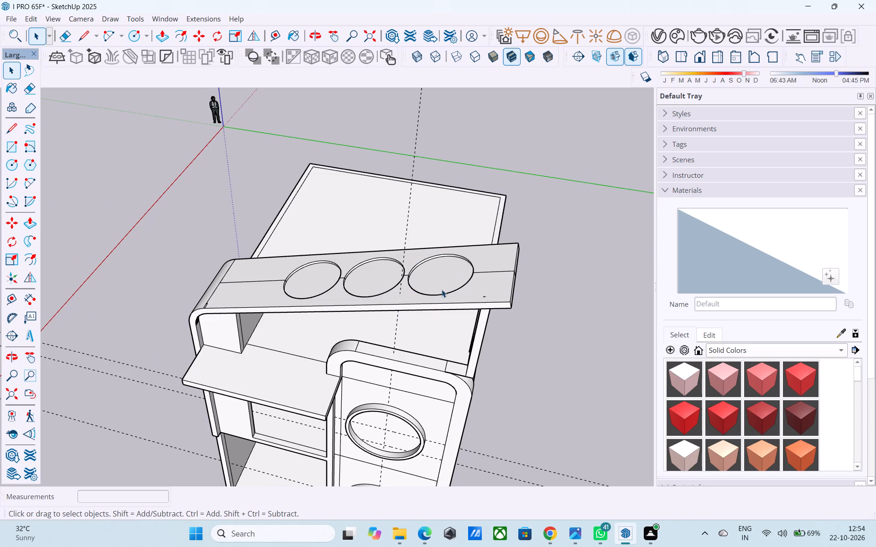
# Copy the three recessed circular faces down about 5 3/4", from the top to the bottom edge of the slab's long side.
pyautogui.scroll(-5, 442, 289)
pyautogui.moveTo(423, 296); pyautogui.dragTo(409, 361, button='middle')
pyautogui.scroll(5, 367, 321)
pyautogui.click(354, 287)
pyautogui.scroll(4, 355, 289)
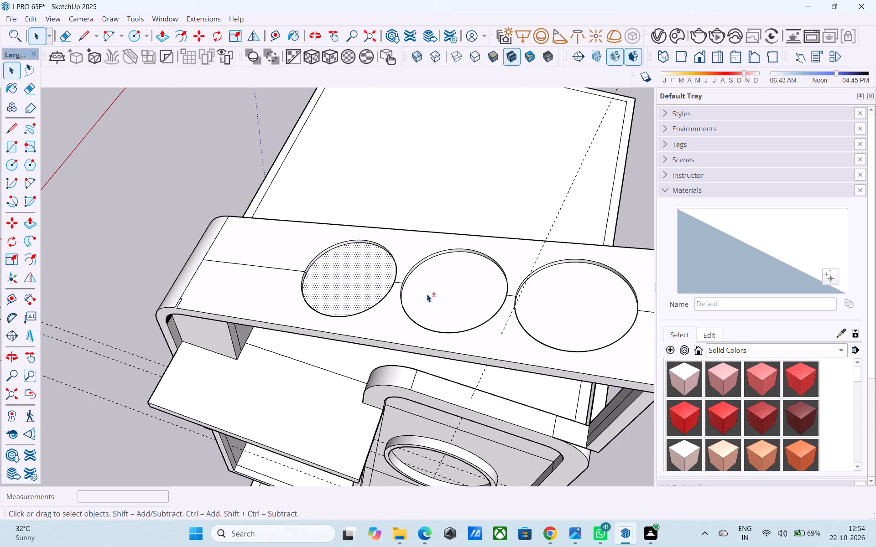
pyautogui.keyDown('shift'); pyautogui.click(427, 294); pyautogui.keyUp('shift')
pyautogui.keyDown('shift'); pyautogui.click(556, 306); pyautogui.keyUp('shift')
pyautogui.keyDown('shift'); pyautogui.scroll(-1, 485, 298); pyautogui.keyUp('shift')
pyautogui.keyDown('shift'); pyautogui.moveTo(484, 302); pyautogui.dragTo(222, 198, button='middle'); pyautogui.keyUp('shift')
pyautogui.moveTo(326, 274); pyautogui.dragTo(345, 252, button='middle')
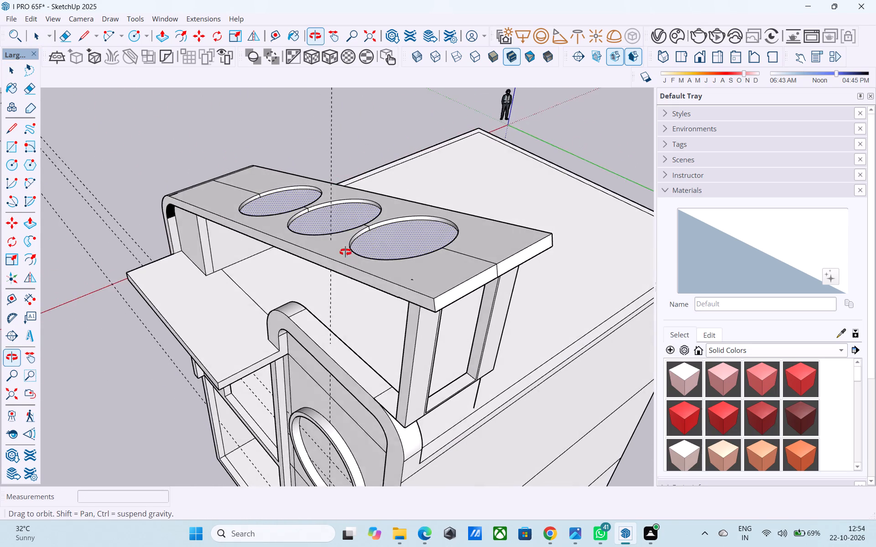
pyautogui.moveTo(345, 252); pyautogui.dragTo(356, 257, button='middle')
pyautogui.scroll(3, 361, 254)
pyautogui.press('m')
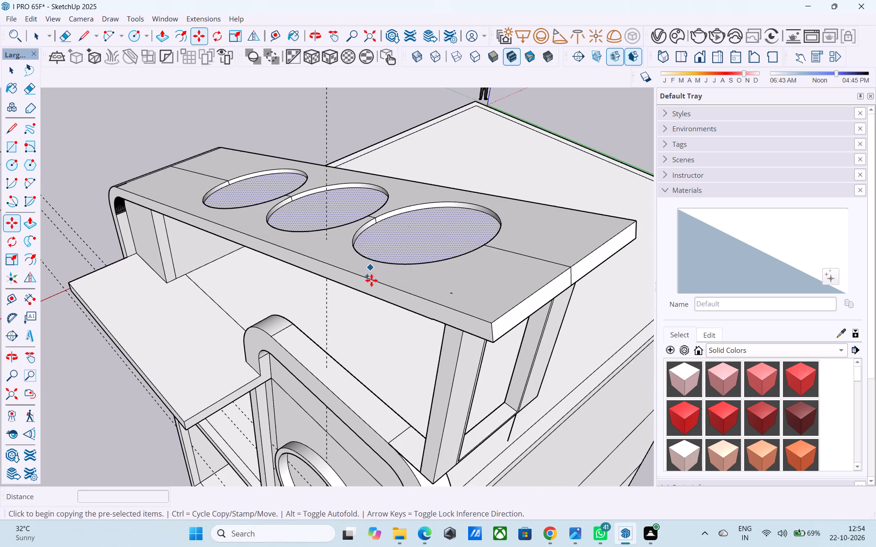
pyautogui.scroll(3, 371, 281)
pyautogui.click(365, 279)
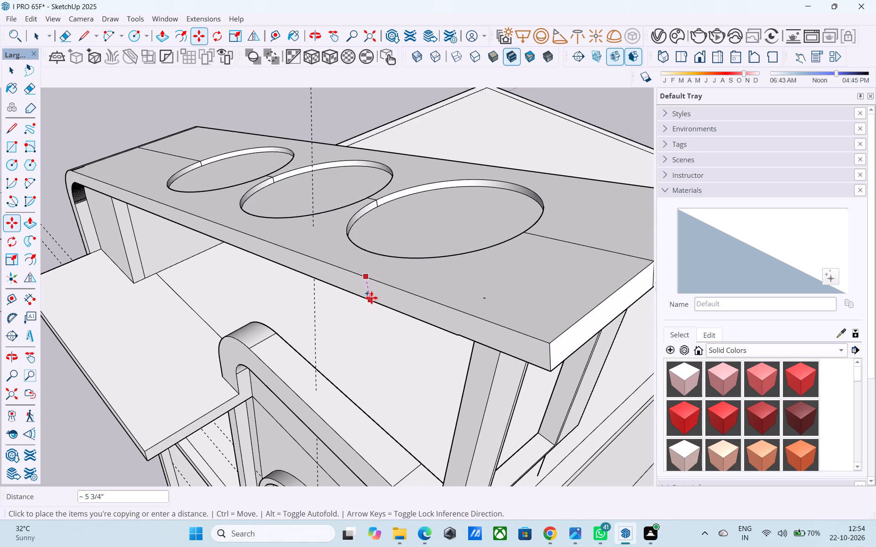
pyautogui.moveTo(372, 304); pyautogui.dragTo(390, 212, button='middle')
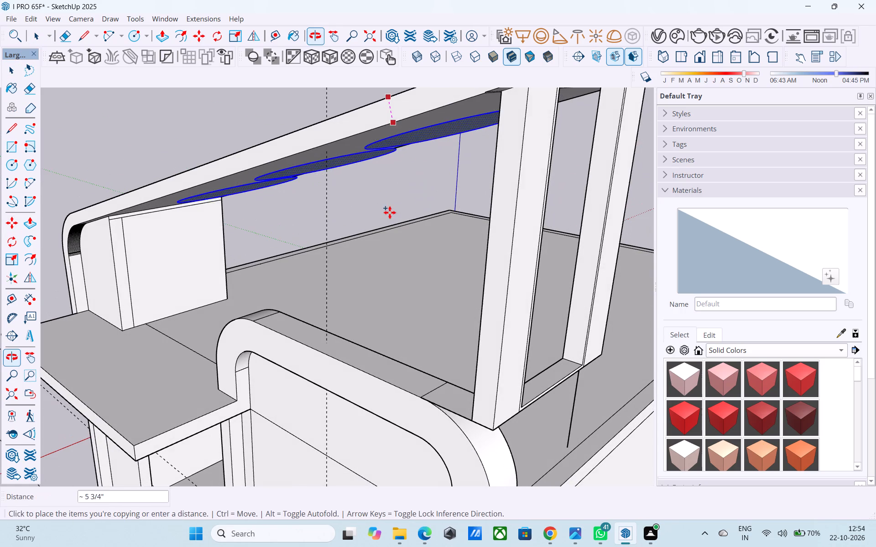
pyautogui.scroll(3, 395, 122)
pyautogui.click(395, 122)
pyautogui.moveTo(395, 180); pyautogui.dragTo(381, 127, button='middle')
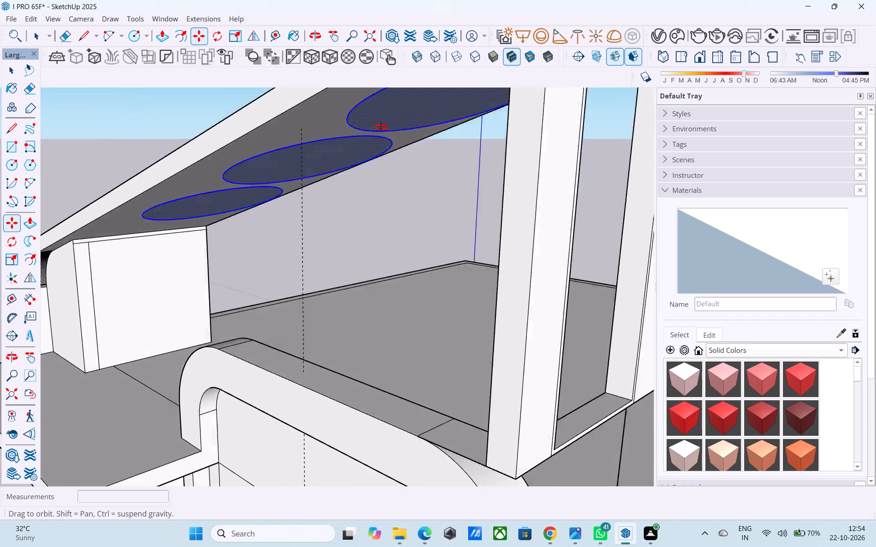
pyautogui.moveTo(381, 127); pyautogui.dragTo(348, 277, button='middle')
# Examine from below, above and the side how the copied circles sit relative to the sloping slab's underside.
pyautogui.scroll(4, 349, 278)
pyautogui.press('space')
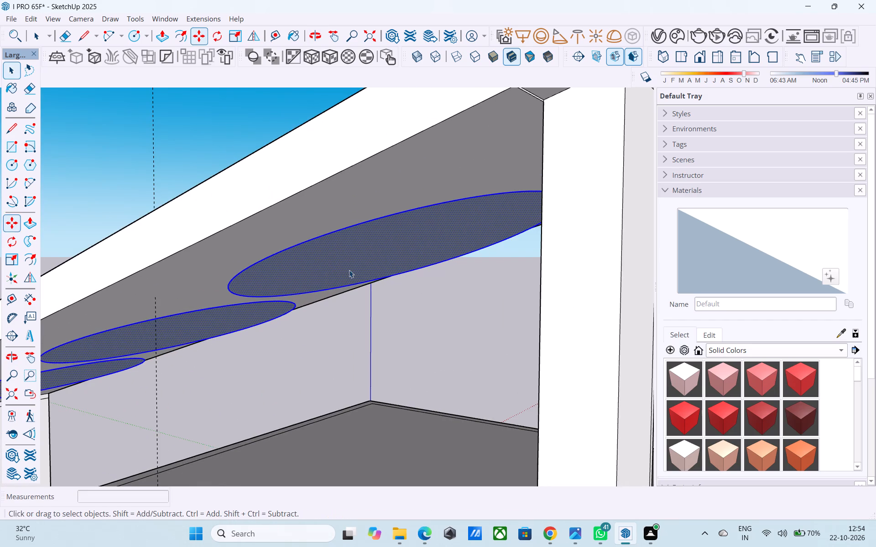
pyautogui.click(347, 268)
pyautogui.click(324, 221)
pyautogui.scroll(-3, 328, 267)
pyautogui.moveTo(328, 267); pyautogui.dragTo(367, 152, button='middle')
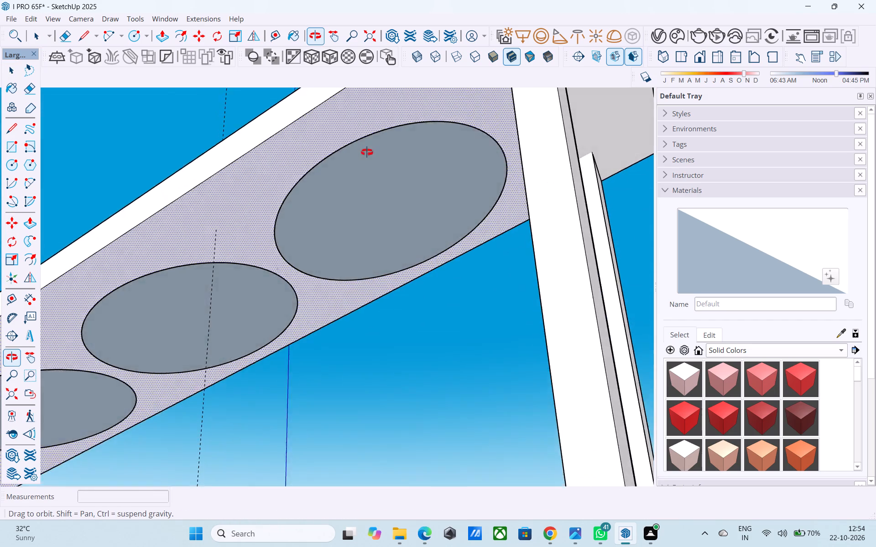
pyautogui.moveTo(367, 152); pyautogui.dragTo(429, 377, button='middle')
pyautogui.moveTo(392, 317); pyautogui.dragTo(363, 269, button='middle')
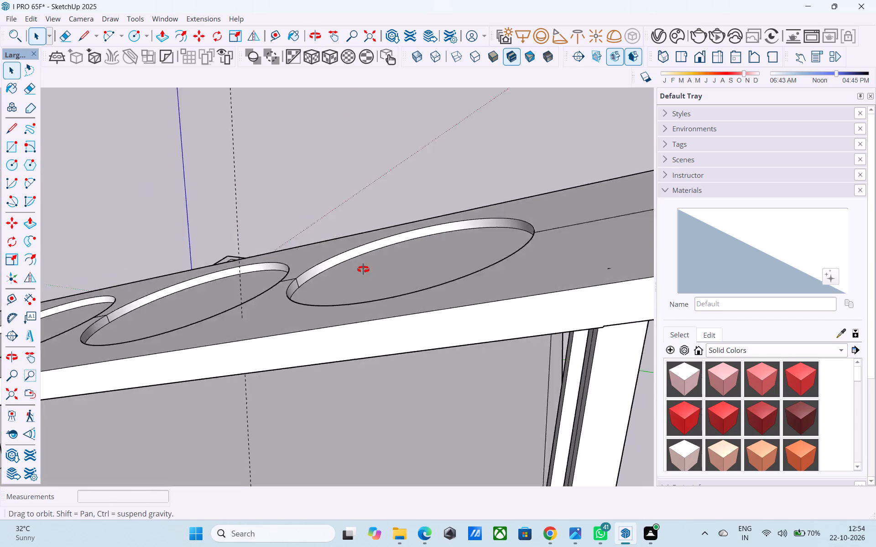
pyautogui.moveTo(363, 269); pyautogui.dragTo(325, 227, button='middle')
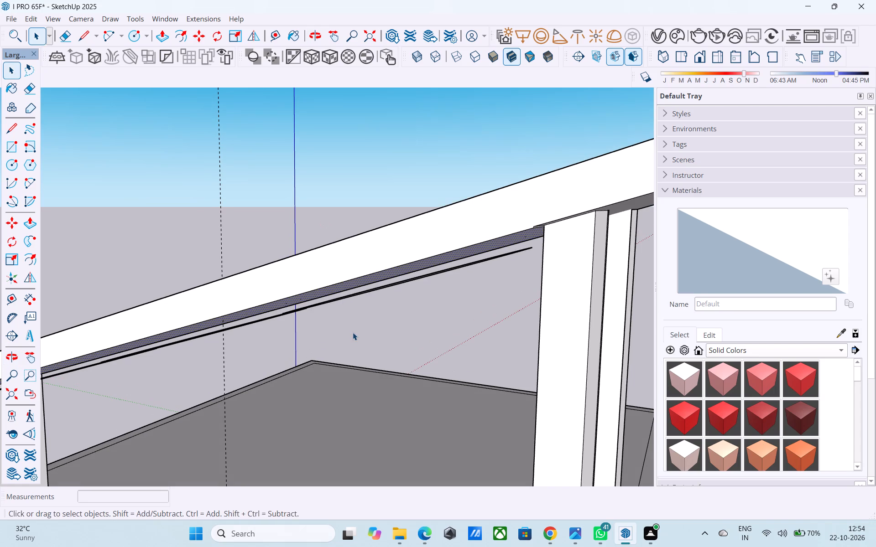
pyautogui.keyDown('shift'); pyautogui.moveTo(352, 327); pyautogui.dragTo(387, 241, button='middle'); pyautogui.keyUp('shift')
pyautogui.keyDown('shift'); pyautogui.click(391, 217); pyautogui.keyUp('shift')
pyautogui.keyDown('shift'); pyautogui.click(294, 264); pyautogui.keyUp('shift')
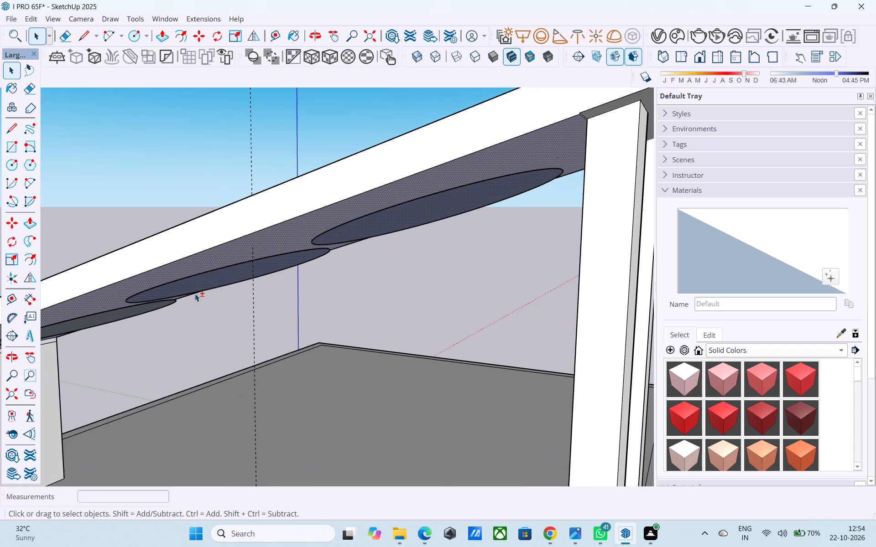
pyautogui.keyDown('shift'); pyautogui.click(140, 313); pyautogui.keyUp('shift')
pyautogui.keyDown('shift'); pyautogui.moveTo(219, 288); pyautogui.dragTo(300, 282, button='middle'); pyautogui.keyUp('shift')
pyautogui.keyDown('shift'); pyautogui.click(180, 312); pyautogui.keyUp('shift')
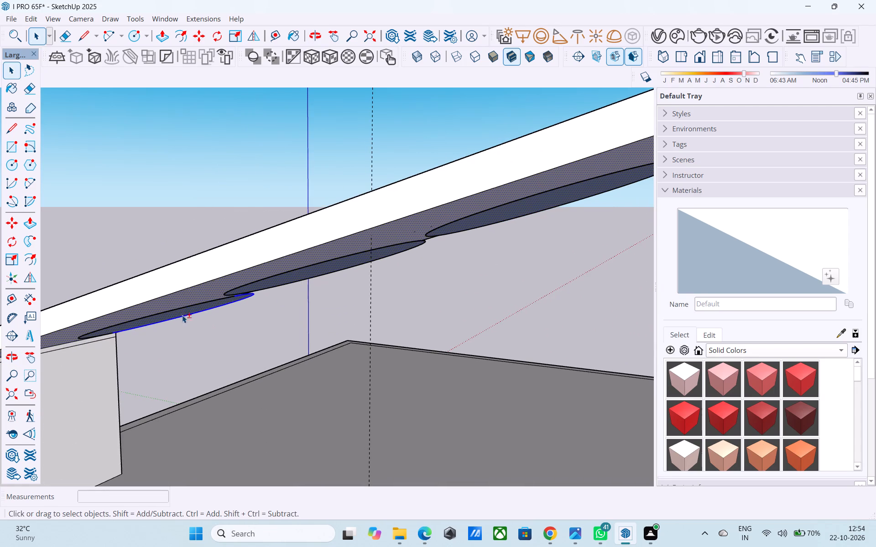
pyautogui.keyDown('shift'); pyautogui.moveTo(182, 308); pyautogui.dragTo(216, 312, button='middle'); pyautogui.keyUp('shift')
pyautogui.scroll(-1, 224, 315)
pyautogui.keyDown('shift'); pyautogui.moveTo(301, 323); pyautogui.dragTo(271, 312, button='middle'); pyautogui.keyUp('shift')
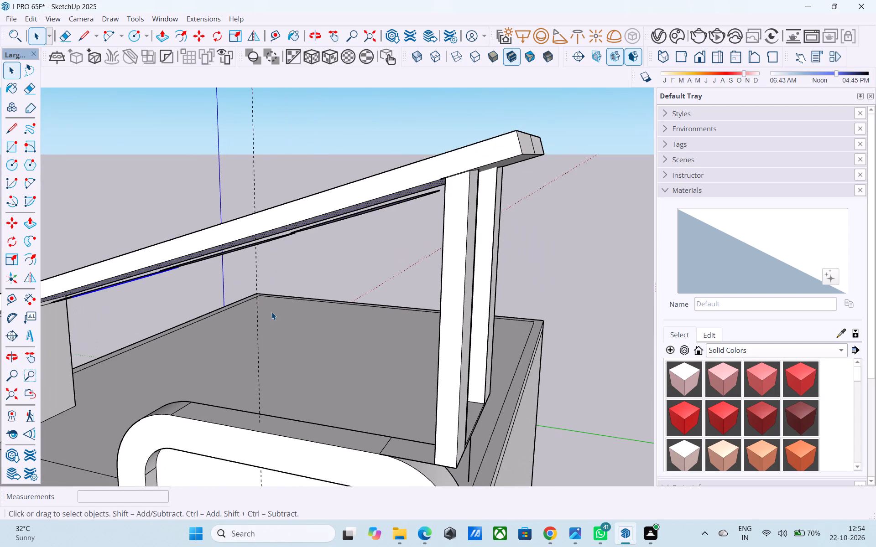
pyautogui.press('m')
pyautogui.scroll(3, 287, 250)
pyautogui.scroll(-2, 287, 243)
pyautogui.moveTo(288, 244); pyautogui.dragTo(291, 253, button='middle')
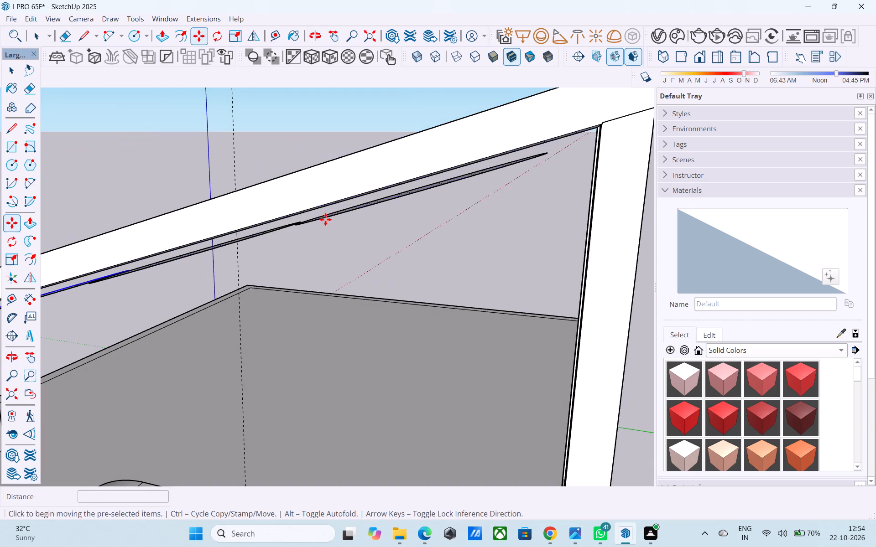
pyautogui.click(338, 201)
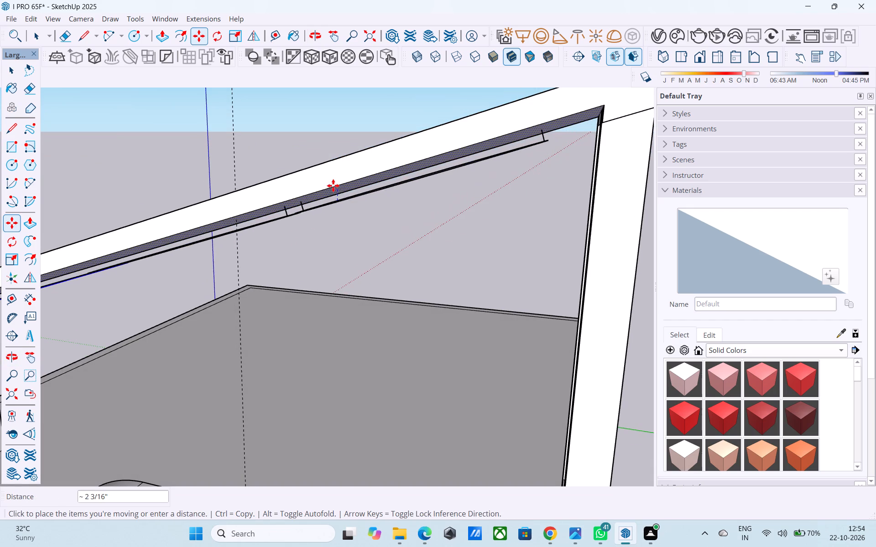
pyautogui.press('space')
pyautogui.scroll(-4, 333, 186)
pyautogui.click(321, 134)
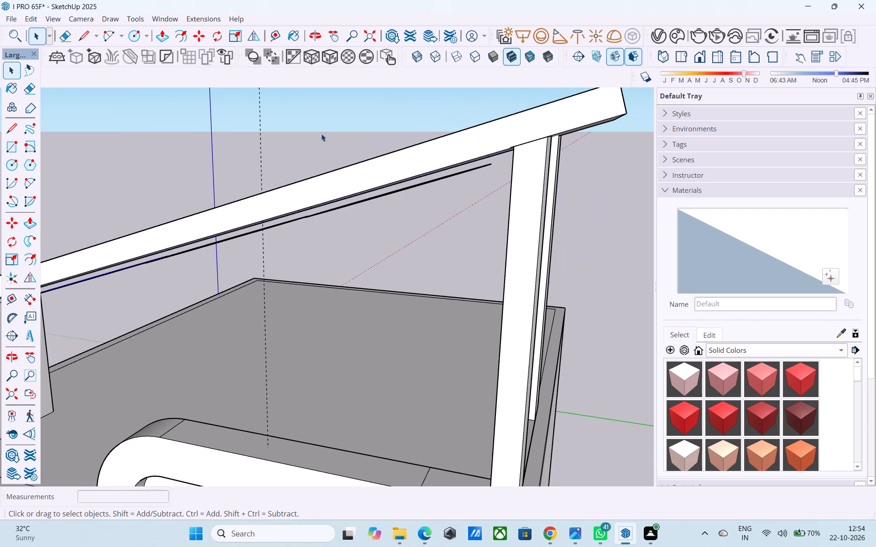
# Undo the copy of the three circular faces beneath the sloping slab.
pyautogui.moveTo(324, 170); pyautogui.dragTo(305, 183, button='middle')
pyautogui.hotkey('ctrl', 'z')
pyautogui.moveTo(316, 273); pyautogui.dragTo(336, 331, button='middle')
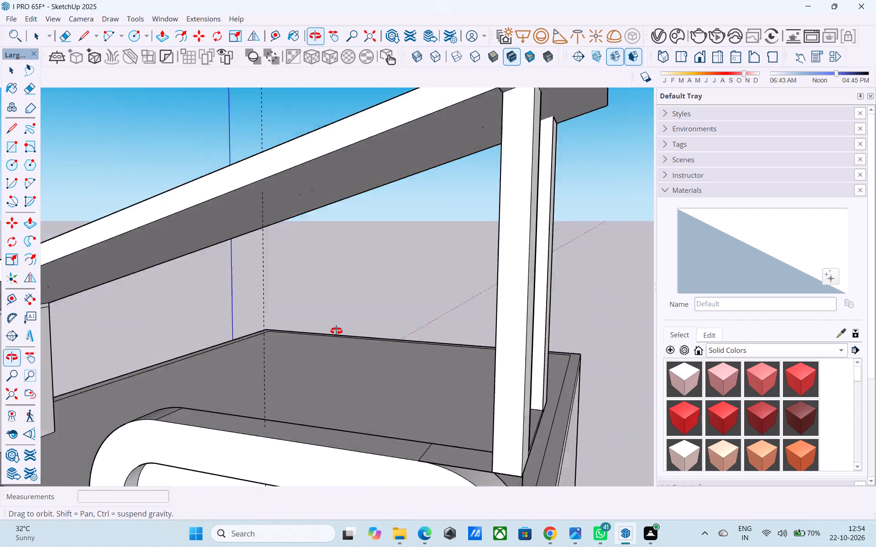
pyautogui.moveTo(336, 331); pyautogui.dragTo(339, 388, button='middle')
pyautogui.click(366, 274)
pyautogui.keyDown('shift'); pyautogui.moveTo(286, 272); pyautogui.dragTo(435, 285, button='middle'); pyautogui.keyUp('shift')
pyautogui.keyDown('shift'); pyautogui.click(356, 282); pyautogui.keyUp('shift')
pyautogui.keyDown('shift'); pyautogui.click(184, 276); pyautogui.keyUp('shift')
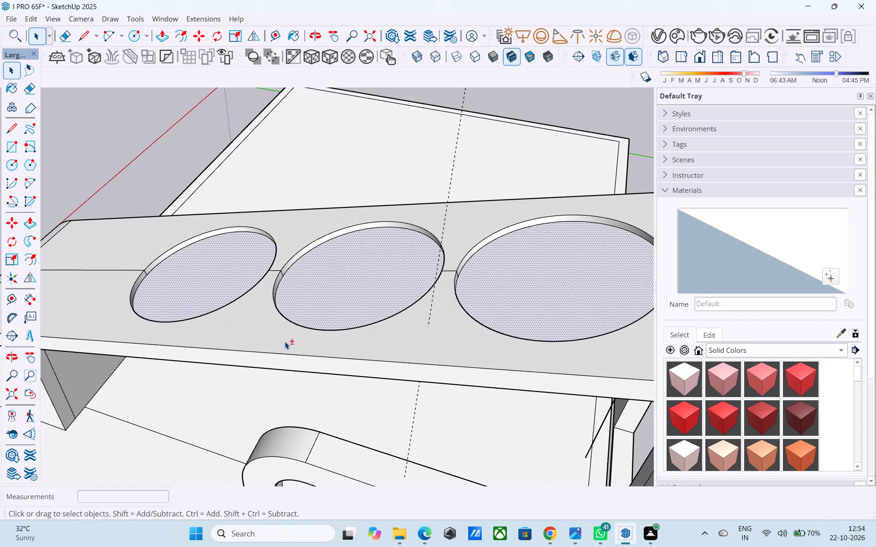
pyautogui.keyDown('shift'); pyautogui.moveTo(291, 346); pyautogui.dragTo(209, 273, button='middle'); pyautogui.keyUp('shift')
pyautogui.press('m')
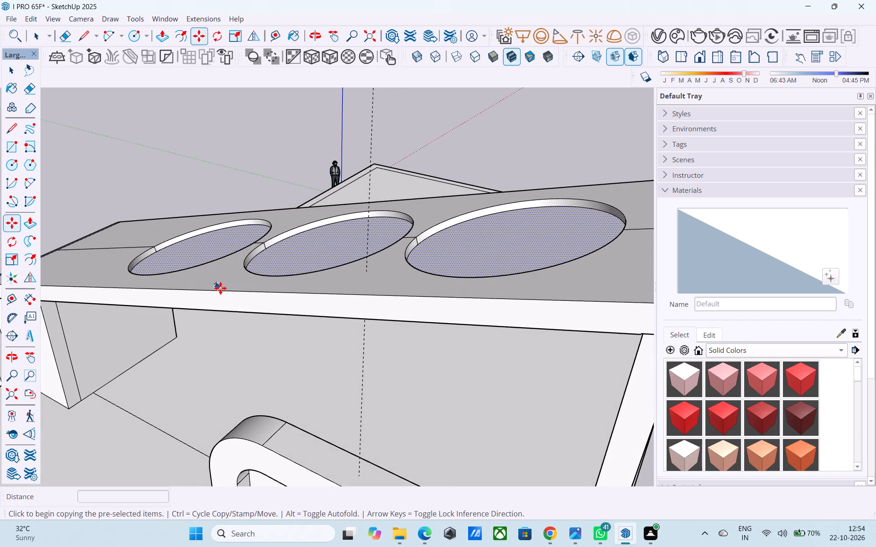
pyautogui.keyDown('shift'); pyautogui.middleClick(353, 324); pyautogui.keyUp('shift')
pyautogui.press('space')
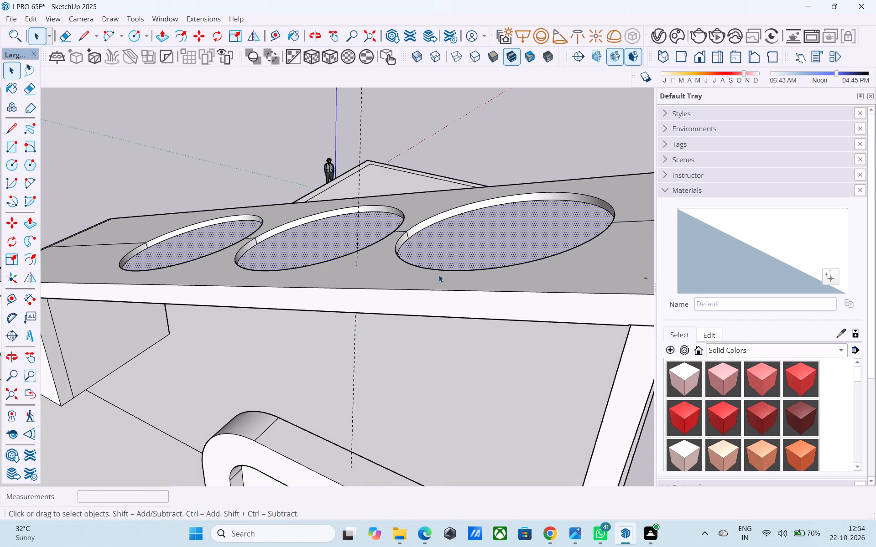
# Pull the recessed circular faces at the high end and middle of the sloping slab up flush with its top face.
pyautogui.click(470, 236)
pyautogui.press('p')
pyautogui.click(470, 236)
pyautogui.click(377, 262)
pyautogui.press('space')
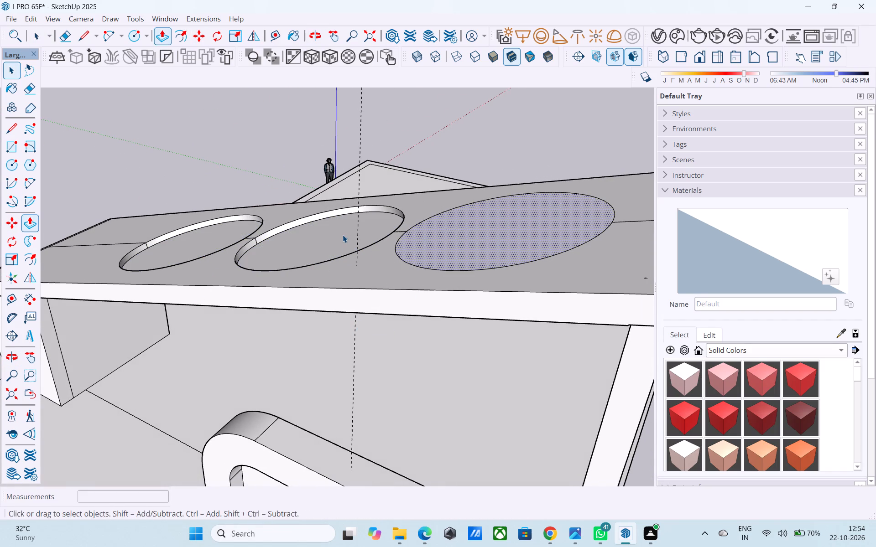
pyautogui.click(343, 235)
pyautogui.press('p')
pyautogui.click(343, 235)
pyautogui.click(305, 276)
pyautogui.press('space')
# Pull the recessed circular face nearest the sloping slab's low end up 2", flush with the slab's top face.
pyautogui.click(205, 241)
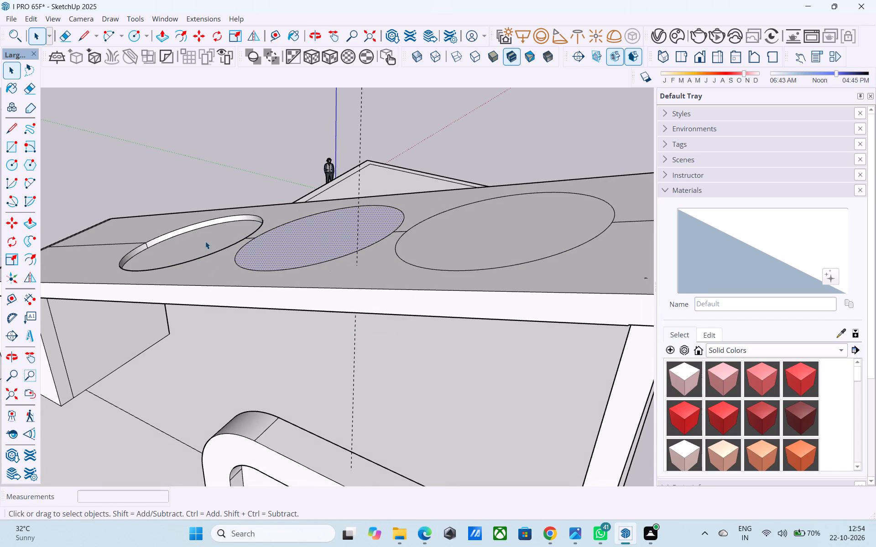
pyautogui.press('p')
pyautogui.click(205, 241)
pyautogui.click(218, 273)
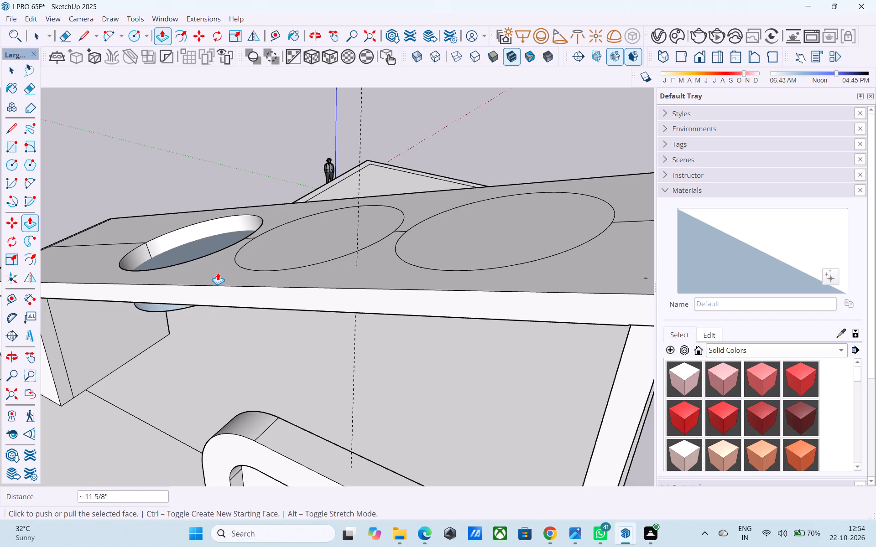
pyautogui.hotkey('ctrl', 'z')
pyautogui.click(206, 248)
pyautogui.click(237, 248)
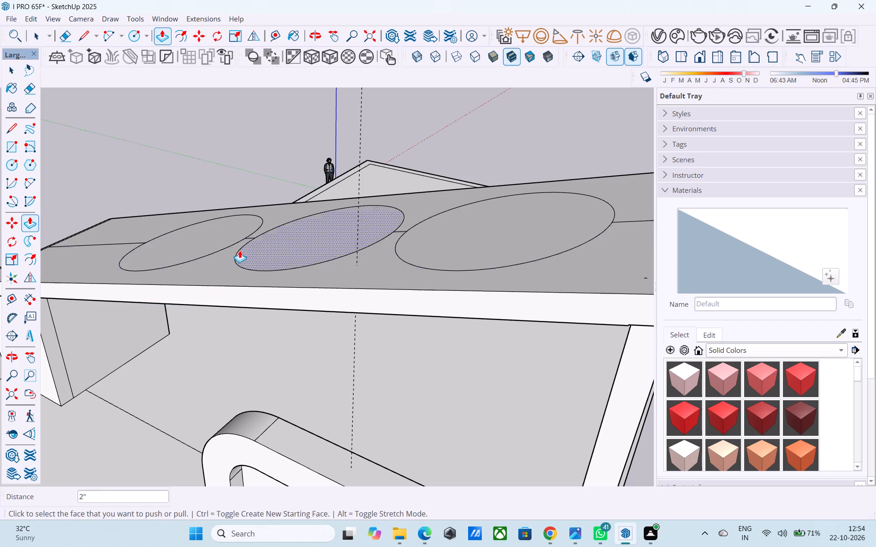
# Copy the three flush circular faces down about 5 3/4", from the top to the bottom edge of the slab's long side.
pyautogui.press('space')
pyautogui.click(211, 234)
pyautogui.keyDown('shift'); pyautogui.click(280, 251); pyautogui.keyUp('shift')
pyautogui.keyDown('shift'); pyautogui.click(464, 237); pyautogui.keyUp('shift')
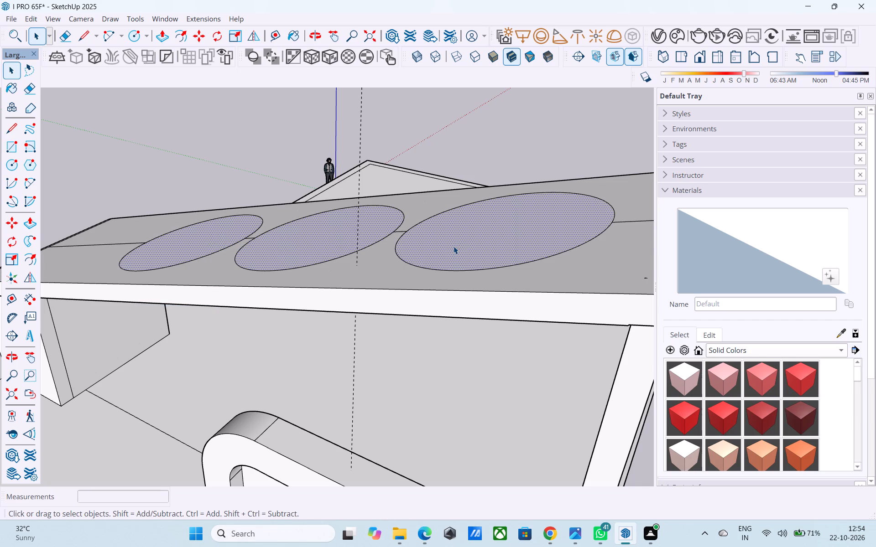
pyautogui.press('m')
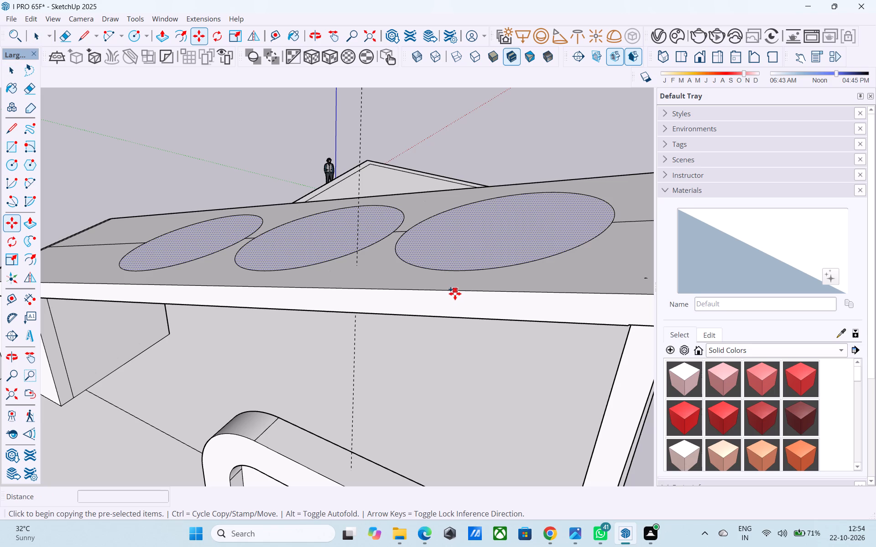
pyautogui.click(455, 294)
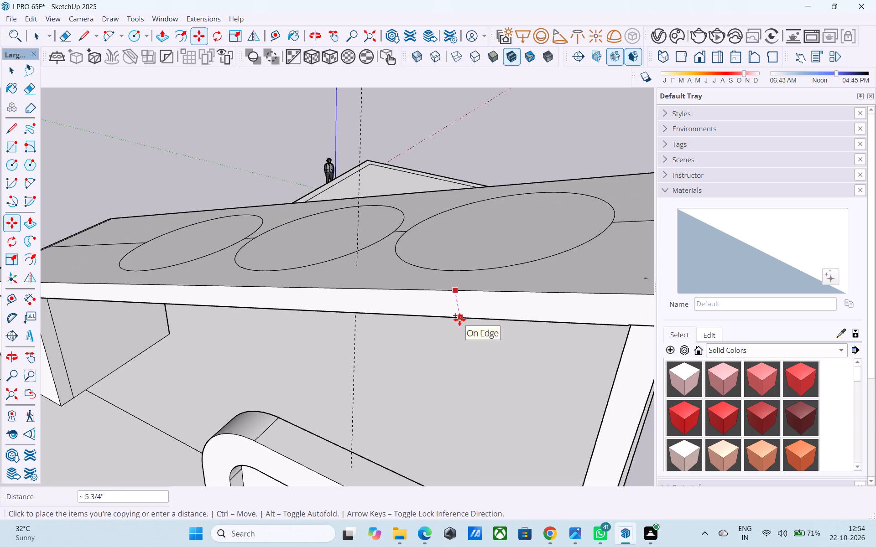
pyautogui.click(459, 320)
pyautogui.moveTo(457, 315); pyautogui.dragTo(432, 193, button='middle')
pyautogui.moveTo(431, 191); pyautogui.dragTo(430, 157, button='middle')
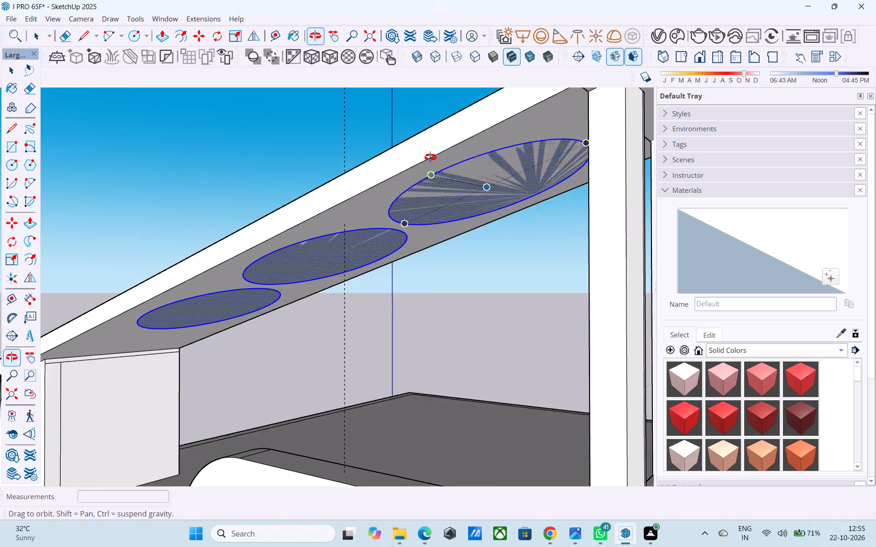
pyautogui.moveTo(430, 157); pyautogui.dragTo(430, 154, button='middle')
pyautogui.press('space')
# Push/Pull the circular face at the sloping slab's high end about 5 3/4", through the slab's thickness.
pyautogui.click(361, 195)
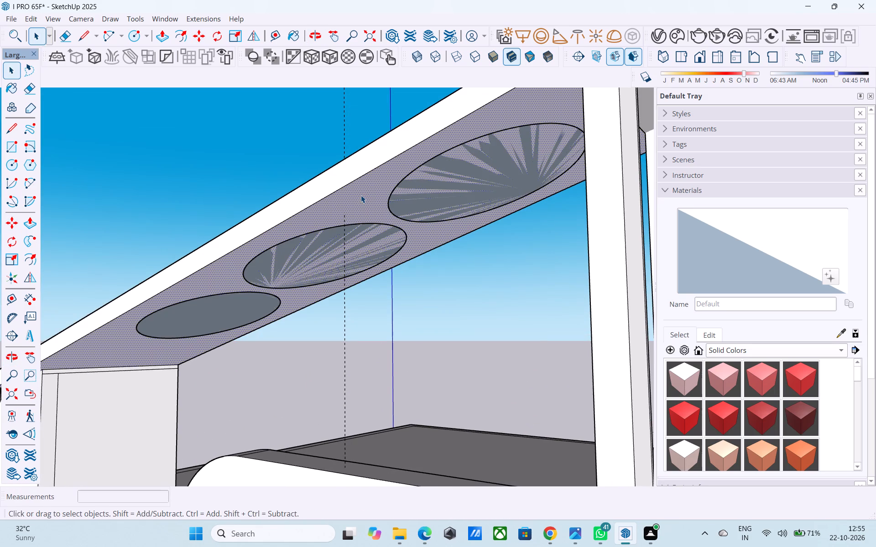
pyautogui.press('p')
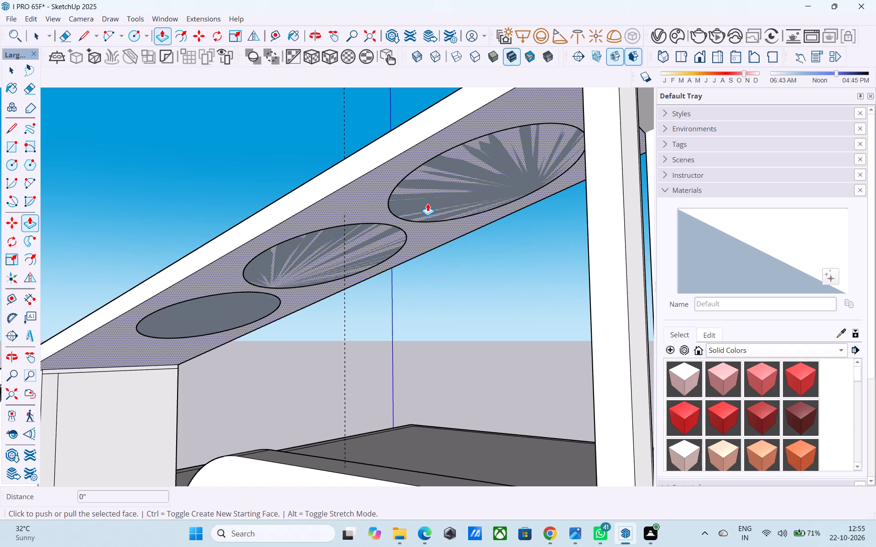
pyautogui.click(428, 203)
pyautogui.press('space')
pyautogui.click(425, 192)
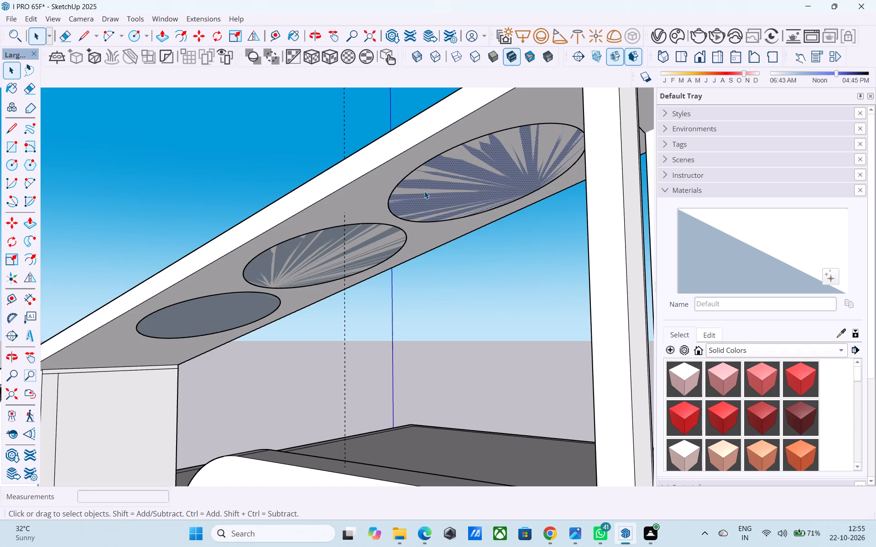
pyautogui.press('p')
pyautogui.click(424, 191)
pyautogui.moveTo(419, 168); pyautogui.dragTo(456, 315, button='middle')
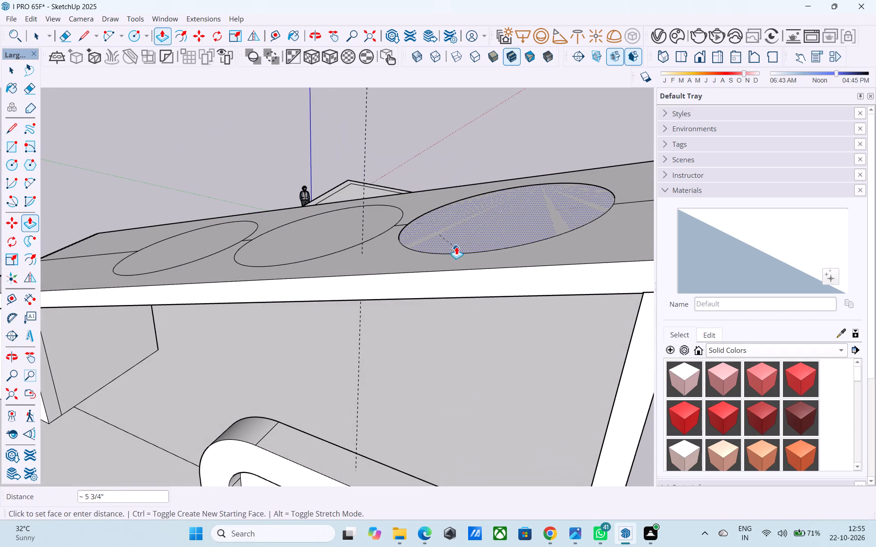
pyautogui.click(461, 228)
pyautogui.moveTo(464, 246); pyautogui.dragTo(459, 139, button='middle')
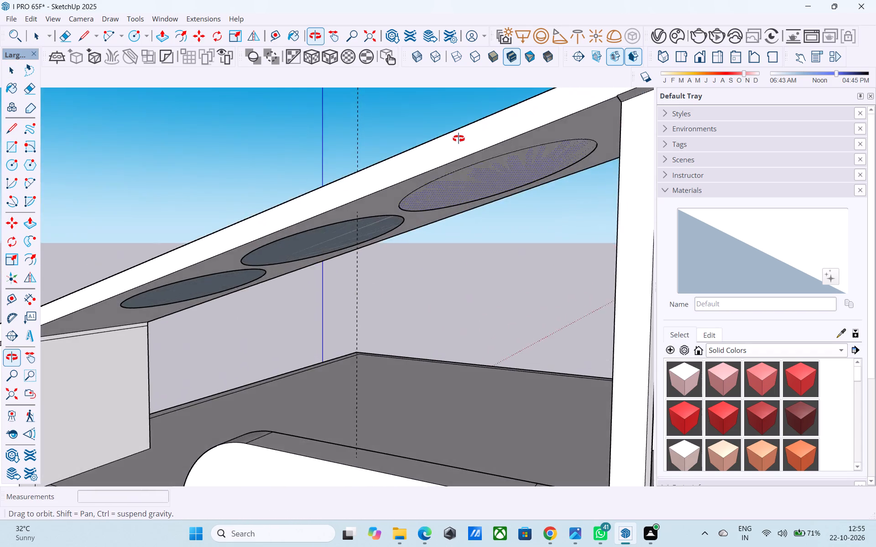
pyautogui.moveTo(459, 139); pyautogui.dragTo(456, 125, button='middle')
# Push/Pull the middle circular face on the sloping slab's underside about 5 3/4", through the slab's thickness.
pyautogui.press('space')
pyautogui.click(403, 186)
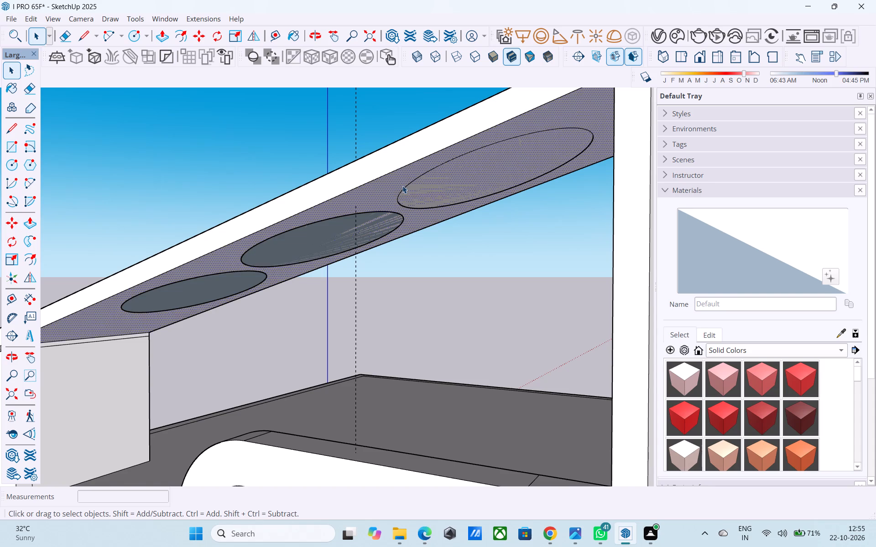
pyautogui.scroll(7, 402, 186)
pyautogui.moveTo(392, 180); pyautogui.dragTo(469, 178, button='middle')
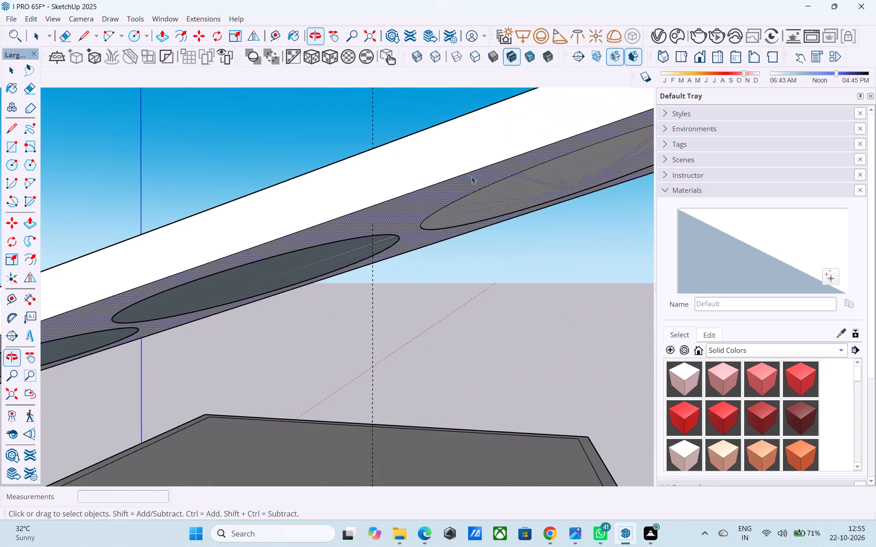
pyautogui.click(270, 277)
pyautogui.press('p')
pyautogui.click(270, 277)
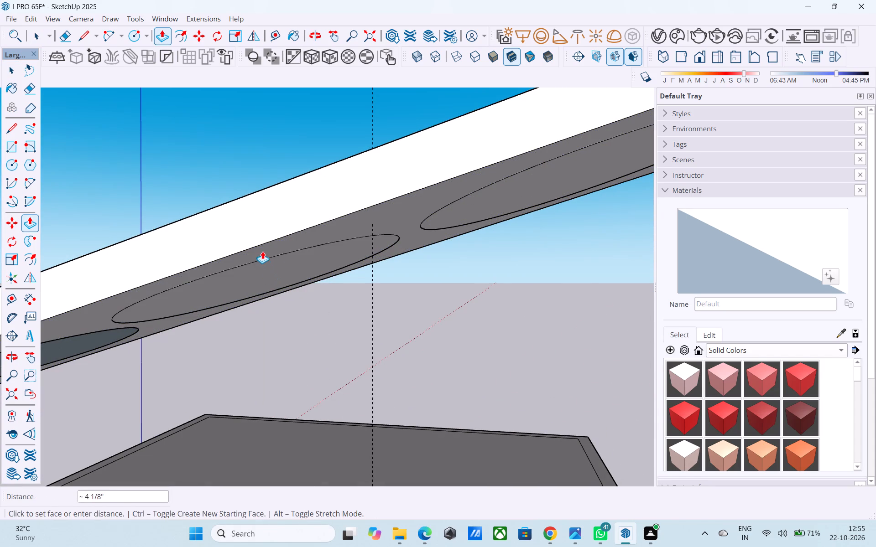
pyautogui.moveTo(258, 221); pyautogui.dragTo(315, 312, button='middle')
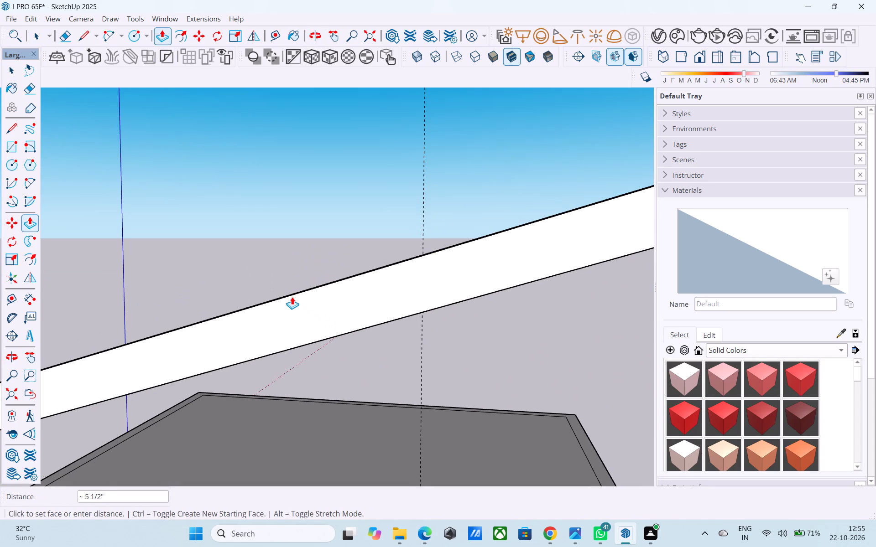
pyautogui.click(281, 295)
pyautogui.scroll(-3, 286, 289)
pyautogui.keyDown('shift'); pyautogui.moveTo(283, 310); pyautogui.dragTo(447, 159, button='middle'); pyautogui.keyUp('shift')
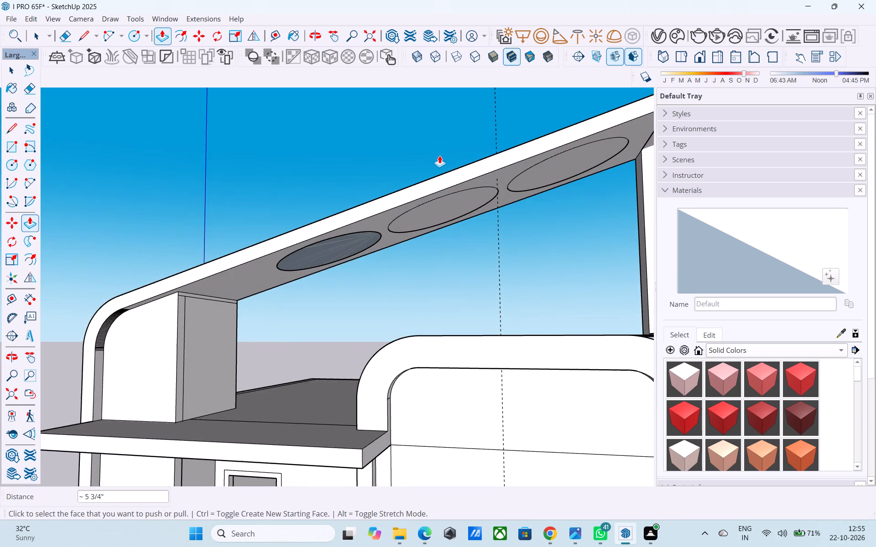
# Push/Pull the circular face nearest the sloping slab's low end by the same distance as the middle one.
pyautogui.scroll(2, 364, 263)
pyautogui.press('space')
pyautogui.click(328, 242)
pyautogui.press('p')
pyautogui.doubleClick(328, 242)
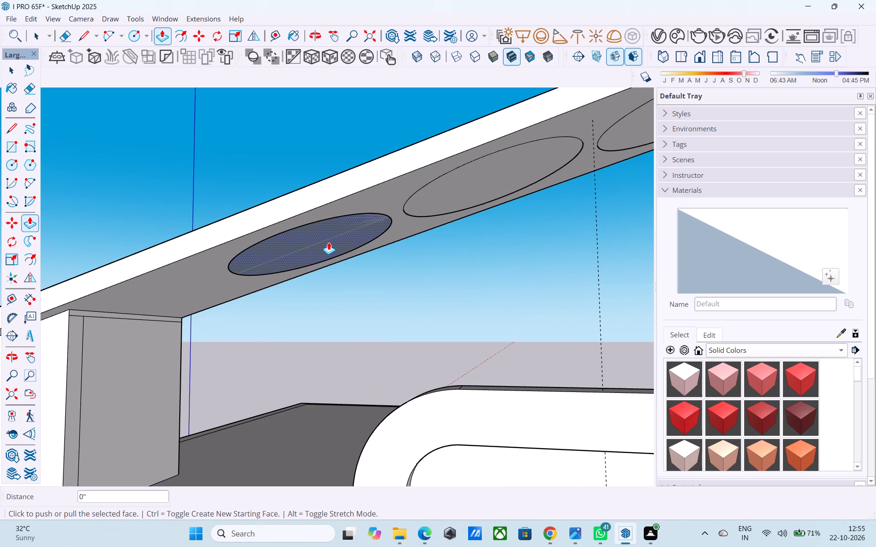
# Examine the three circular recesses in the sloping slab from above and from below.
pyautogui.scroll(-2, 327, 240)
pyautogui.moveTo(325, 241); pyautogui.dragTo(366, 419, button='middle')
pyautogui.scroll(-4, 315, 353)
pyautogui.moveTo(330, 320); pyautogui.dragTo(327, 459, button='middle')
pyautogui.press('space')
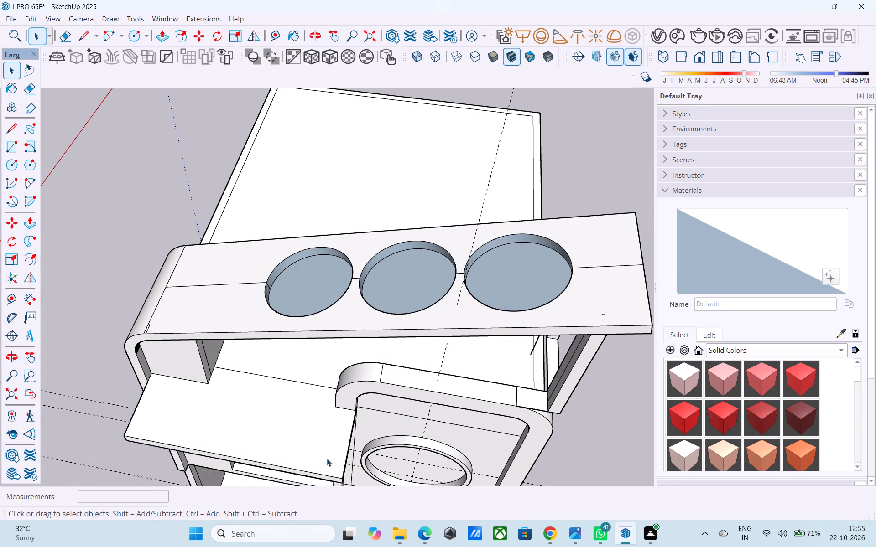
pyautogui.moveTo(327, 459); pyautogui.dragTo(328, 460, button='middle')
pyautogui.moveTo(393, 341); pyautogui.dragTo(298, 181, button='middle')
pyautogui.moveTo(357, 300); pyautogui.dragTo(345, 191, button='middle')
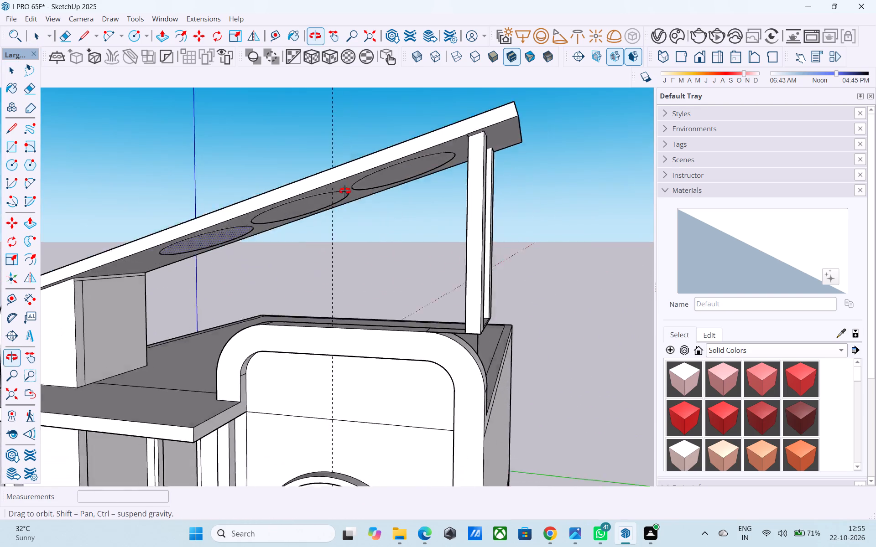
pyautogui.moveTo(345, 191); pyautogui.dragTo(183, 213, button='middle')
pyautogui.moveTo(374, 253); pyautogui.dragTo(178, 351, button='middle')
pyautogui.moveTo(321, 325); pyautogui.dragTo(131, 288, button='middle')
pyautogui.moveTo(191, 287); pyautogui.dragTo(104, 274, button='middle')
pyautogui.moveTo(412, 362); pyautogui.dragTo(302, 325, button='middle')
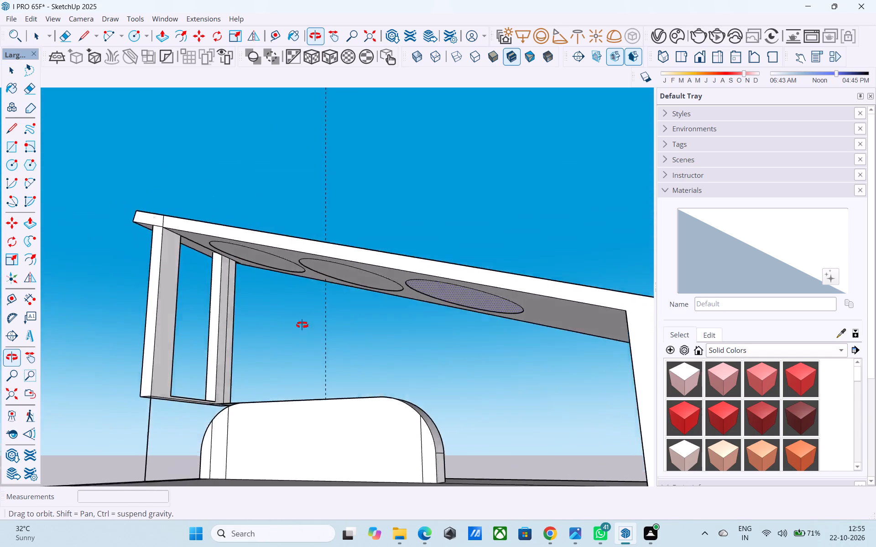
pyautogui.moveTo(302, 325); pyautogui.dragTo(191, 366, button='middle')
pyautogui.scroll(4, 340, 344)
pyautogui.keyDown('shift'); pyautogui.moveTo(432, 316); pyautogui.dragTo(368, 448, button='middle'); pyautogui.keyUp('shift')
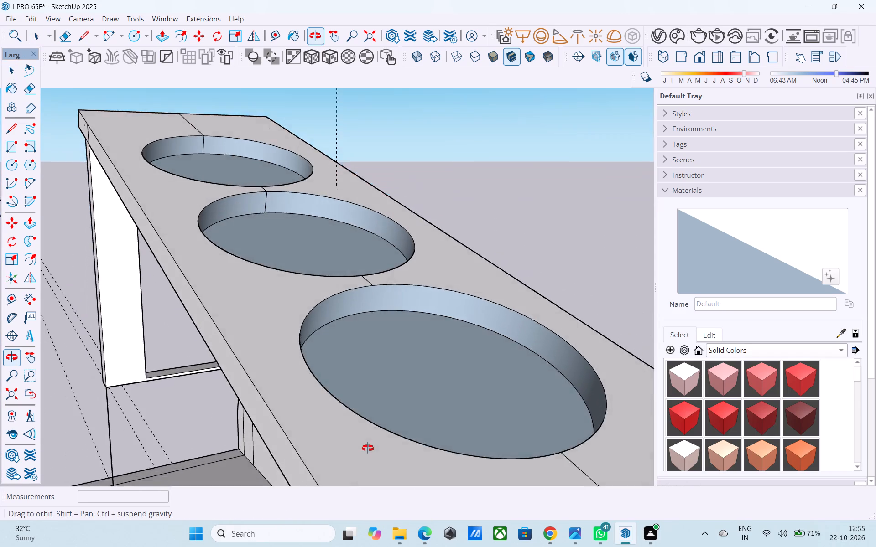
pyautogui.keyDown('shift'); pyautogui.moveTo(368, 448); pyautogui.dragTo(281, 475, button='middle'); pyautogui.keyUp('shift')
pyautogui.scroll(-4, 389, 317)
pyautogui.moveTo(381, 341); pyautogui.dragTo(362, 452, button='middle')
pyautogui.moveTo(335, 329); pyautogui.dragTo(334, 366, button='middle')
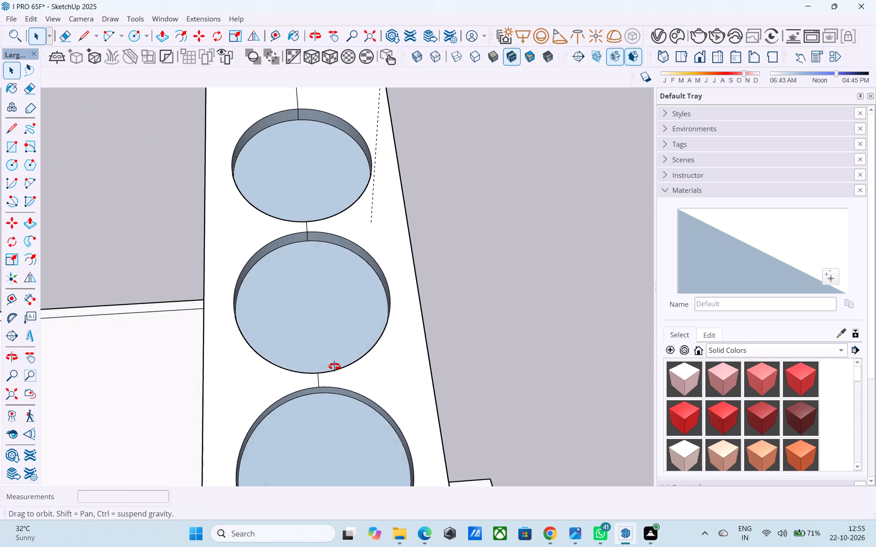
pyautogui.moveTo(334, 366); pyautogui.dragTo(335, 369, button='middle')
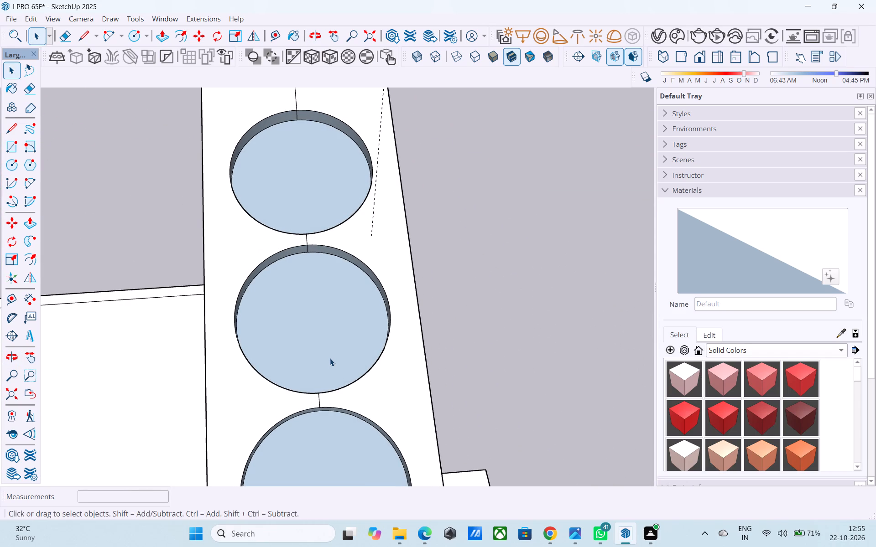
# Draw a circle with a 2' radius from the centre of the middle recess's floor.
pyautogui.press('l')
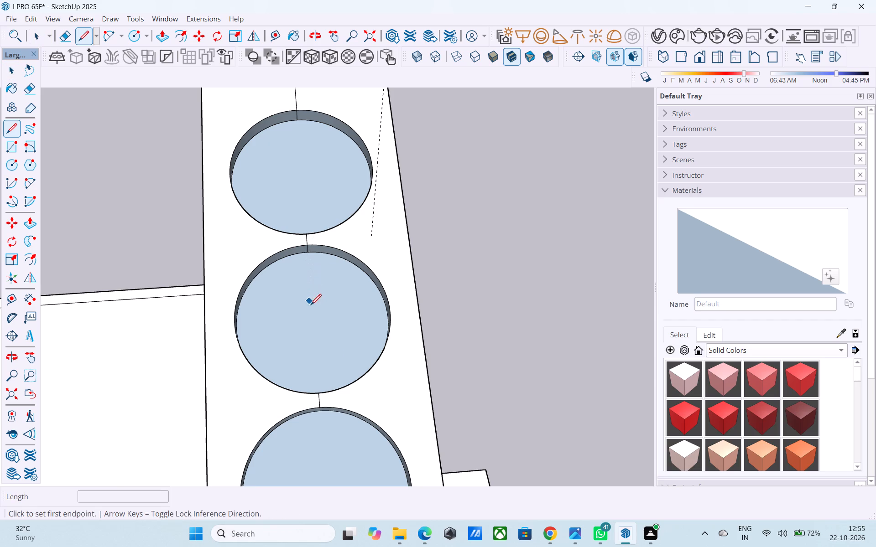
pyautogui.click(308, 253)
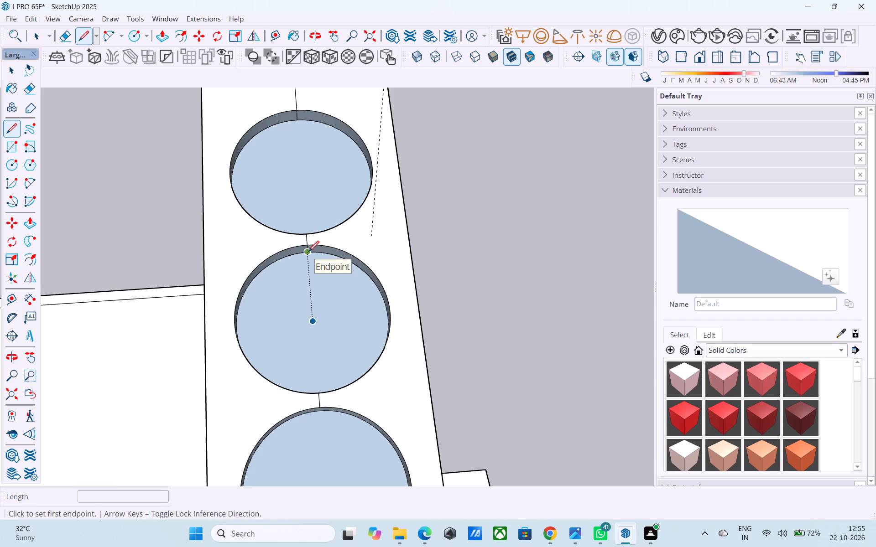
pyautogui.press('c')
pyautogui.click(311, 324)
pyautogui.scroll(3, 360, 289)
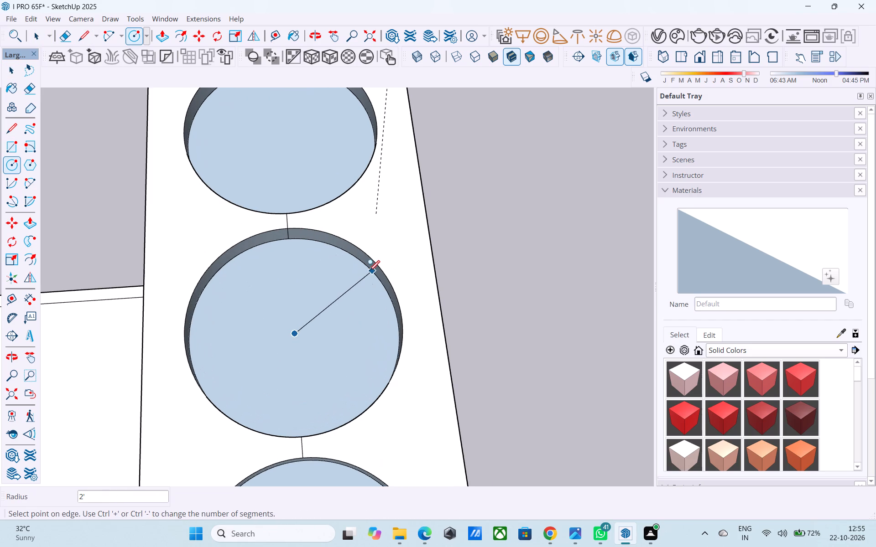
pyautogui.click(370, 270)
pyautogui.scroll(-5, 340, 285)
pyautogui.moveTo(324, 308); pyautogui.dragTo(356, 214, button='middle')
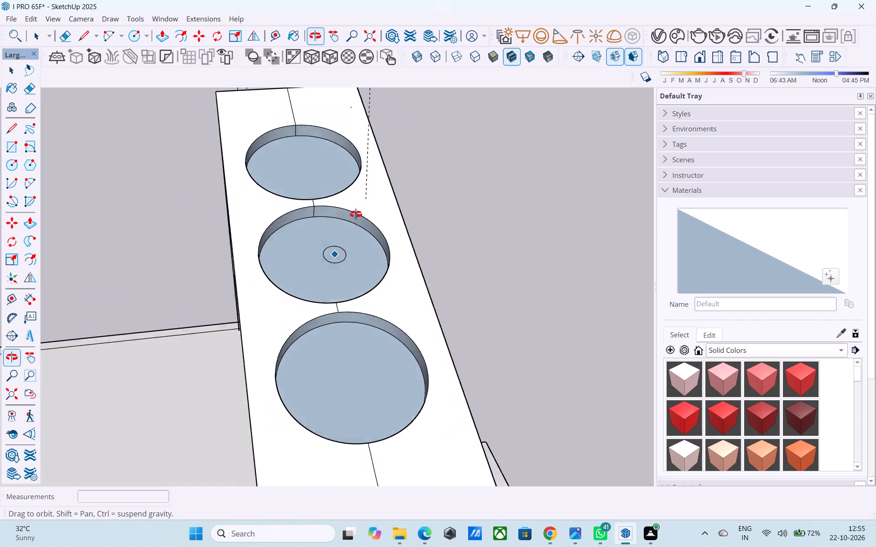
pyautogui.moveTo(356, 214); pyautogui.dragTo(347, 235, button='middle')
# Delete the circular faces closing the bottom of the middle recess in the sloping slab.
pyautogui.press('space')
pyautogui.click(330, 260)
pyautogui.press('Delete')
pyautogui.click(327, 264)
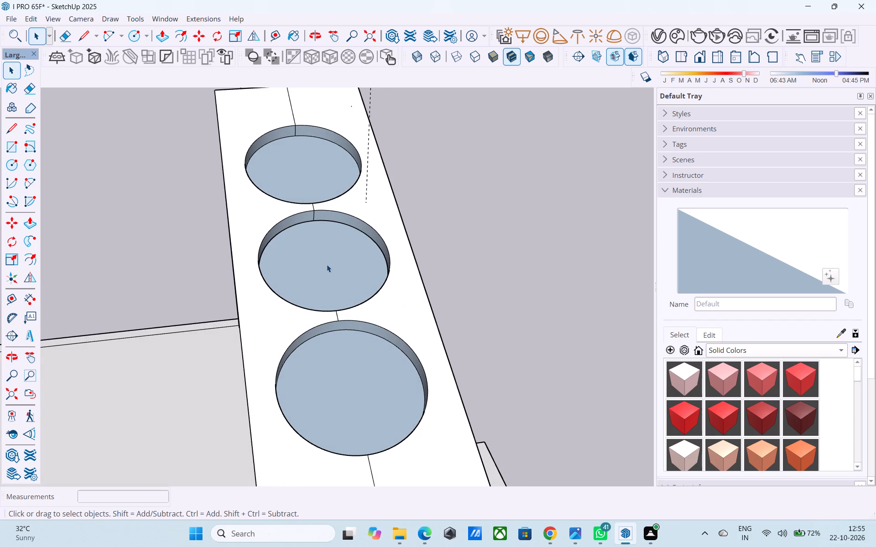
pyautogui.press('Delete')
# Delete the circular faces closing the bottom of the high-end and low-end recesses in the sloping slab.
pyautogui.moveTo(327, 265); pyautogui.dragTo(506, 153, button='middle')
pyautogui.scroll(3, 467, 205)
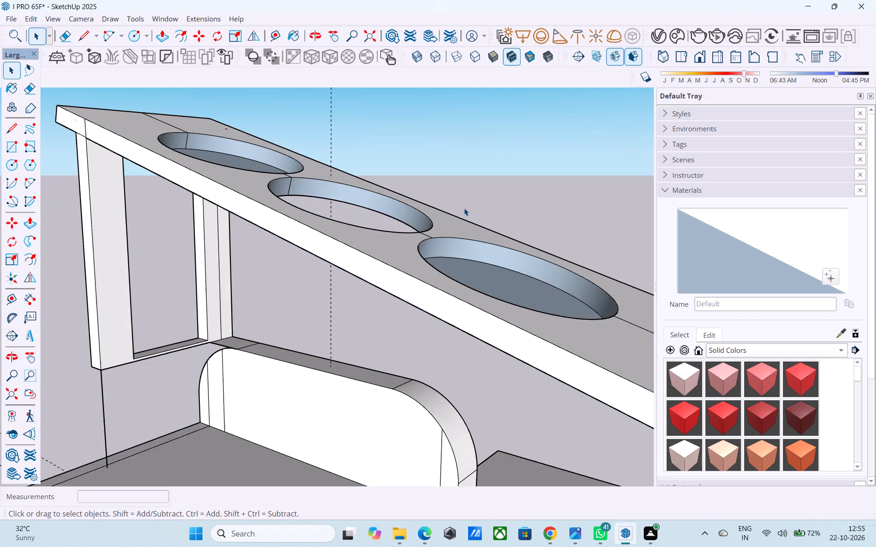
pyautogui.scroll(1, 464, 208)
pyautogui.moveTo(451, 213); pyautogui.dragTo(641, 161, button='middle')
pyautogui.moveTo(387, 232); pyautogui.dragTo(376, 242, button='middle')
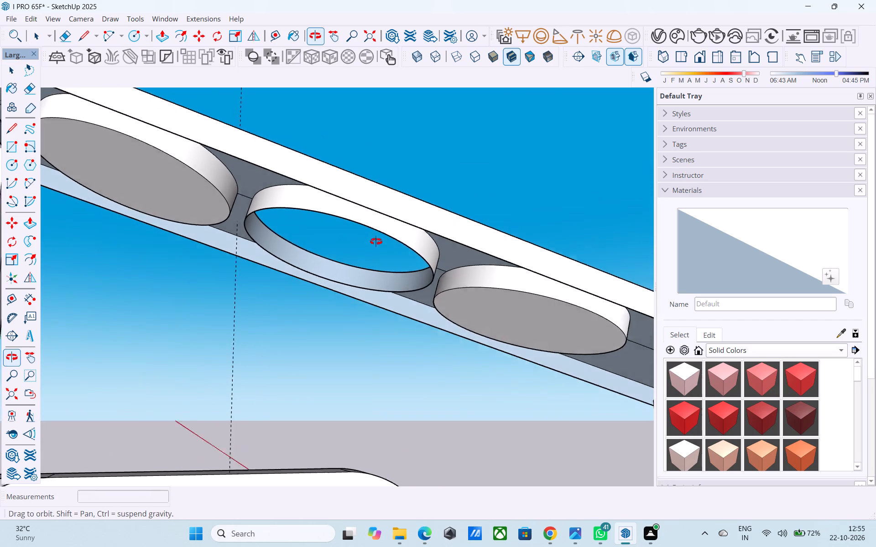
pyautogui.moveTo(376, 242); pyautogui.dragTo(459, 244, button='middle')
pyautogui.scroll(-1, 339, 218)
pyautogui.keyDown('shift'); pyautogui.moveTo(342, 223); pyautogui.dragTo(414, 289, button='middle'); pyautogui.keyUp('shift')
pyautogui.click(282, 240)
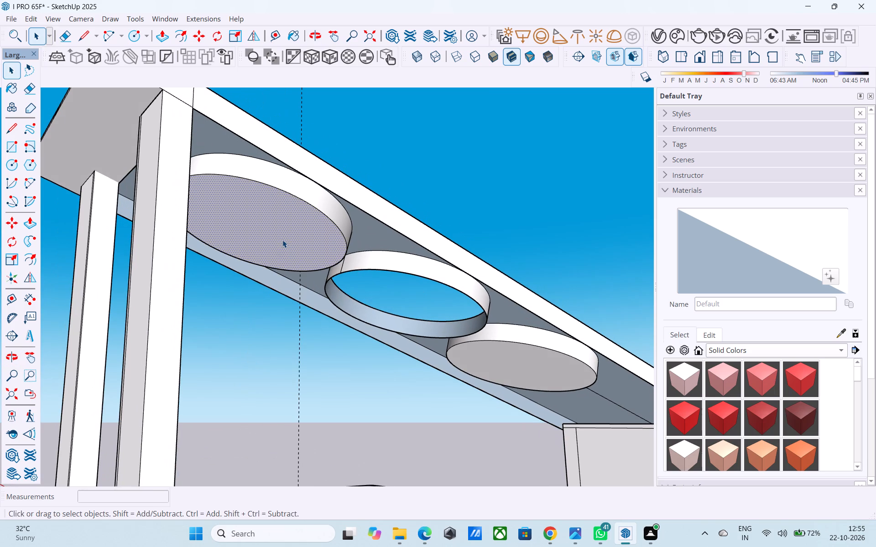
pyautogui.press('Delete')
pyautogui.click(499, 358)
pyautogui.press('Delete')
# Examine the sloping slab's underside around the three circular openings, down to its low end.
pyautogui.moveTo(494, 349); pyautogui.dragTo(492, 346, button='middle')
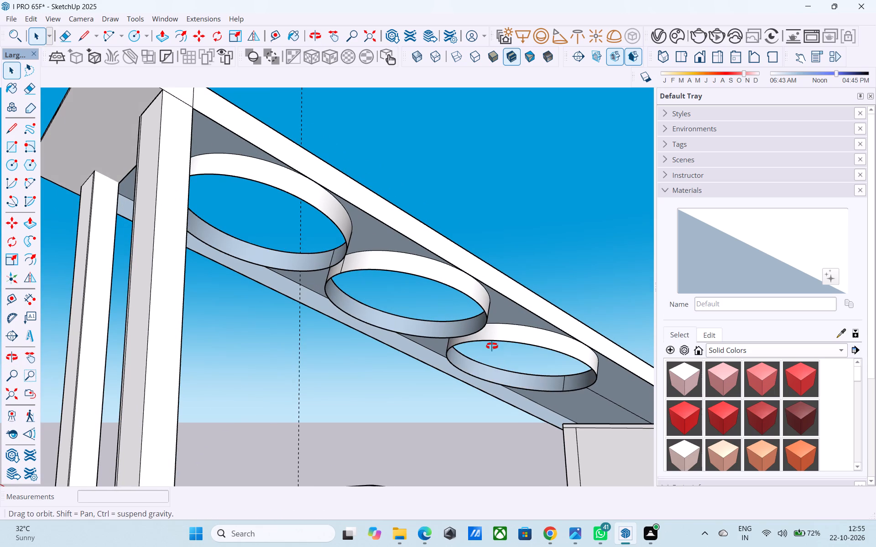
pyautogui.moveTo(492, 346); pyautogui.dragTo(354, 301, button='middle')
pyautogui.moveTo(354, 301); pyautogui.dragTo(373, 335, button='middle')
pyautogui.scroll(-5, 377, 307)
pyautogui.moveTo(384, 275); pyautogui.dragTo(401, 426, button='middle')
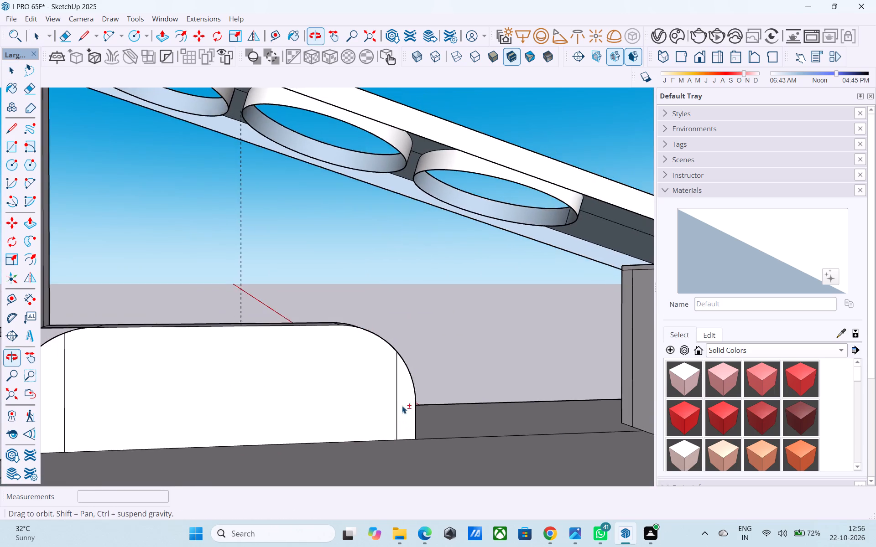
pyautogui.scroll(-5, 395, 261)
pyautogui.moveTo(394, 268); pyautogui.dragTo(658, 353, button='middle')
pyautogui.moveTo(480, 266); pyautogui.dragTo(608, 281, button='middle')
pyautogui.scroll(4, 339, 287)
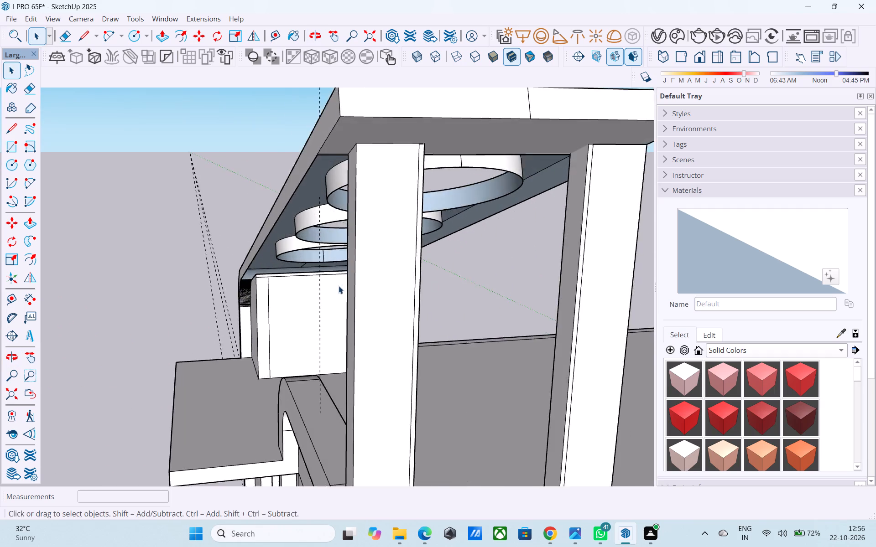
pyautogui.scroll(4, 339, 286)
pyautogui.moveTo(289, 289); pyautogui.dragTo(335, 259, button='middle')
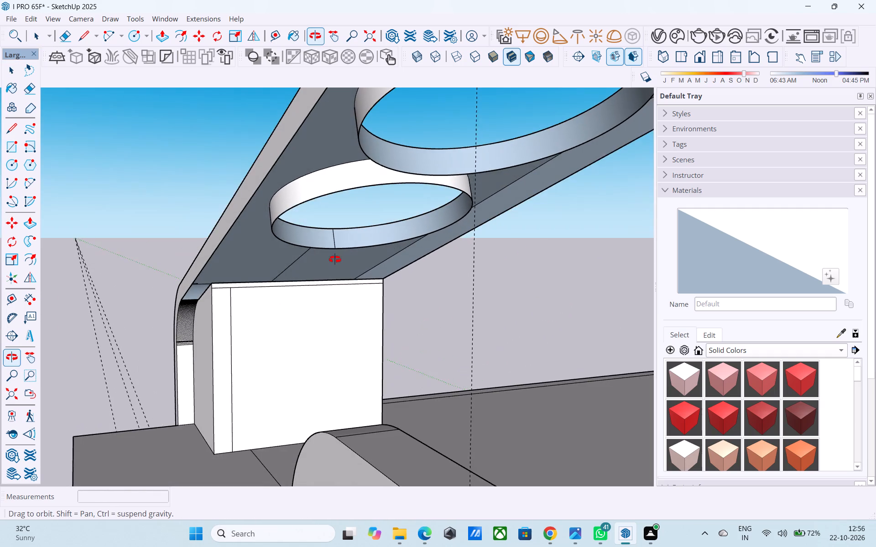
pyautogui.moveTo(335, 259); pyautogui.dragTo(443, 220, button='middle')
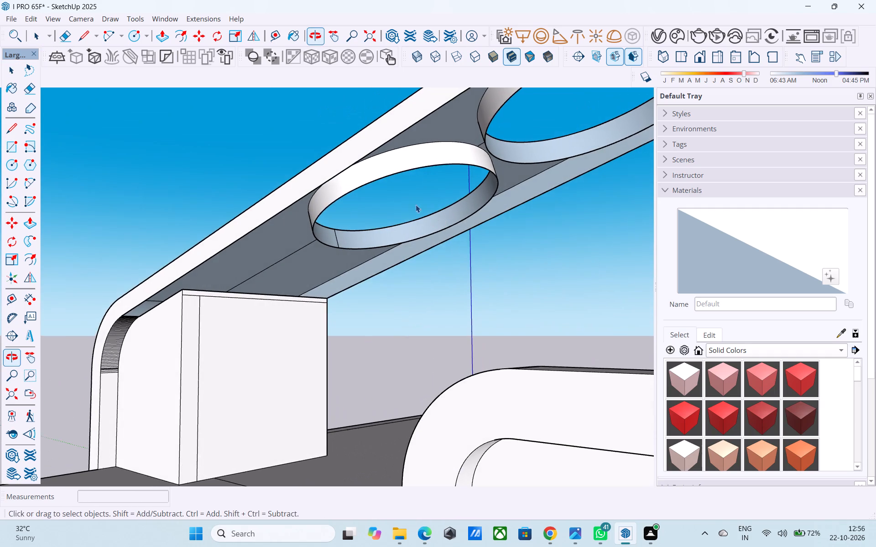
pyautogui.scroll(3, 399, 196)
pyautogui.scroll(-3, 399, 196)
pyautogui.moveTo(399, 196); pyautogui.dragTo(426, 222, button='middle')
# Draw lines from the sides of the low-end opening's lower rim to the slab's two long edges, about 9 3/4" and 10 3/16" long.
pyautogui.press('l')
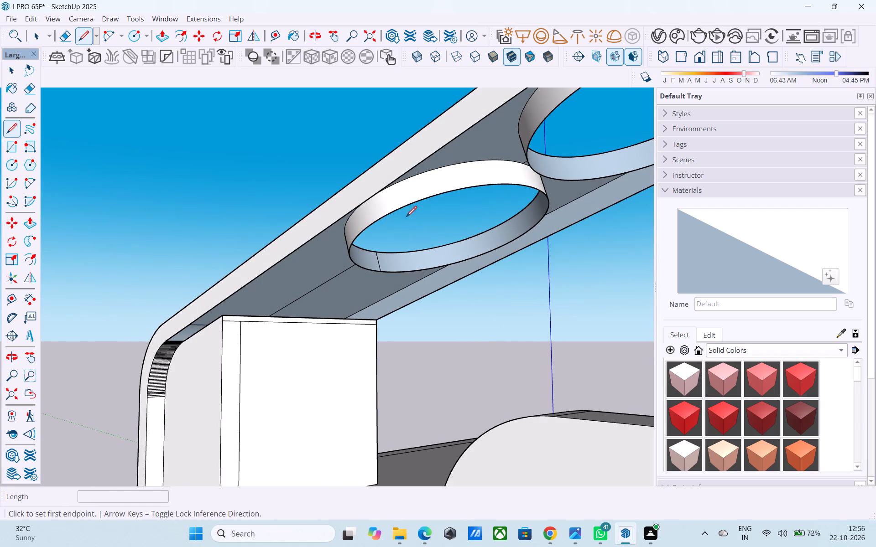
pyautogui.click(395, 209)
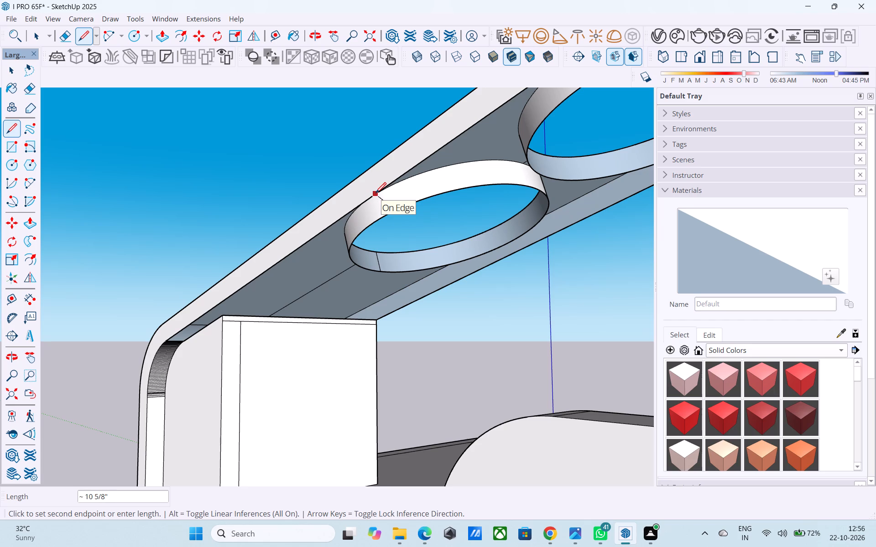
pyautogui.moveTo(375, 194); pyautogui.dragTo(304, 206, button='middle')
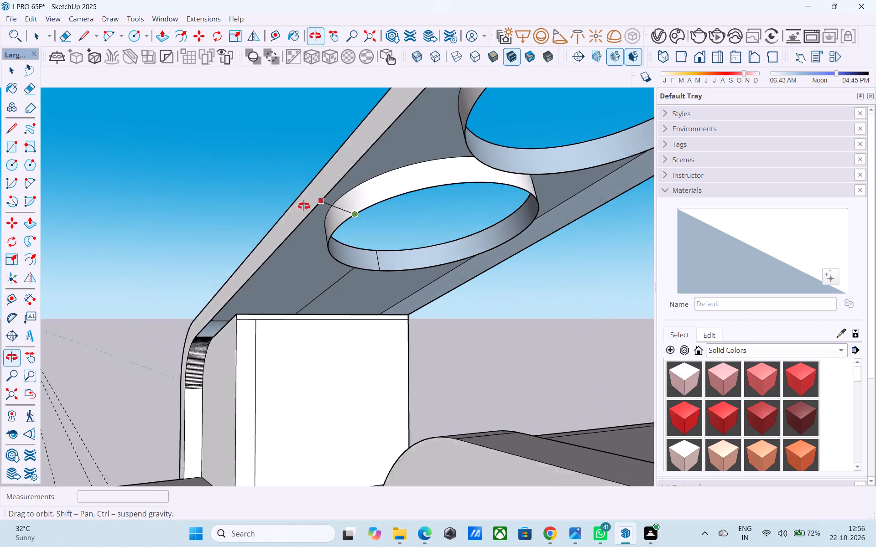
pyautogui.moveTo(304, 206); pyautogui.dragTo(276, 215, button='middle')
pyautogui.scroll(5, 278, 217)
pyautogui.click(270, 224)
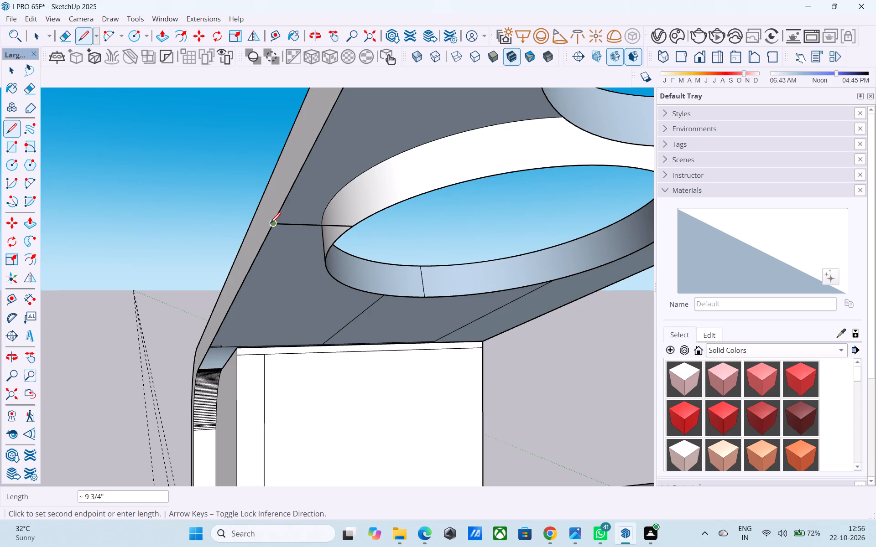
pyautogui.scroll(-2, 293, 232)
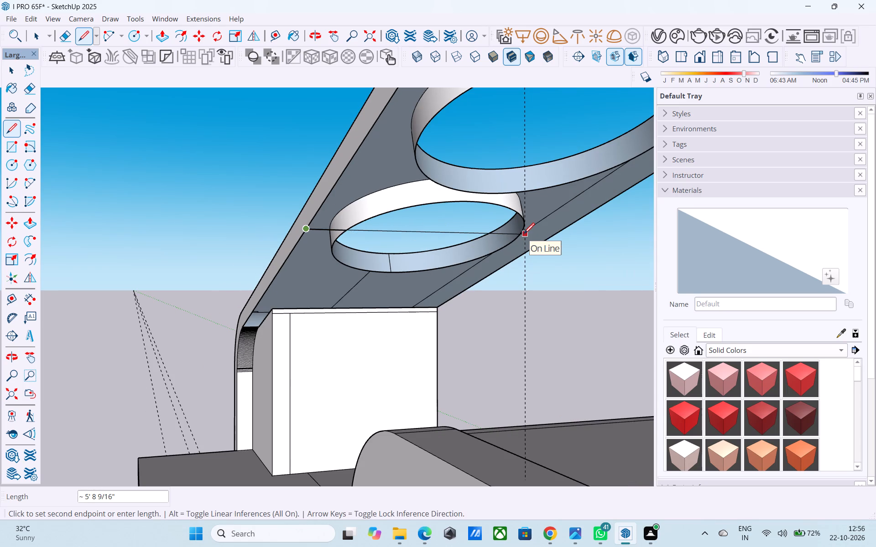
pyautogui.press('l')
pyautogui.click(524, 235)
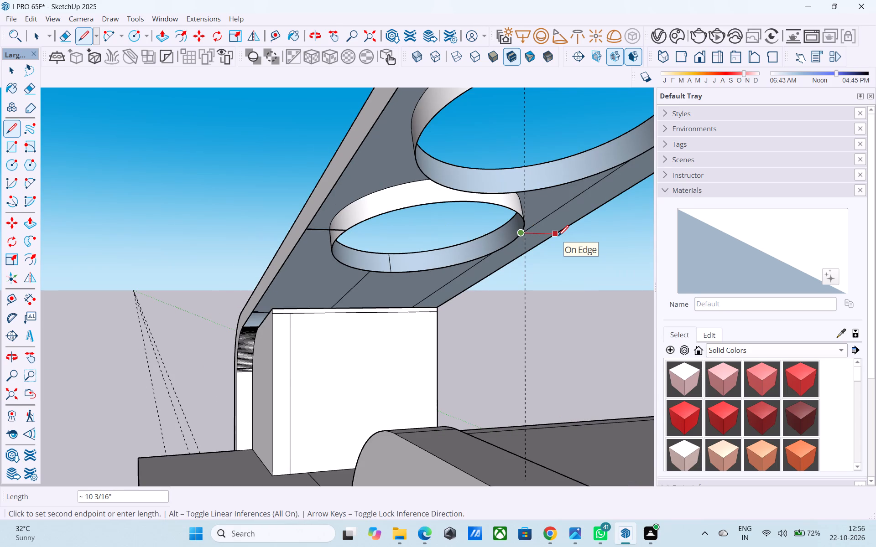
pyautogui.scroll(3, 558, 237)
pyautogui.scroll(-3, 558, 237)
pyautogui.click(558, 237)
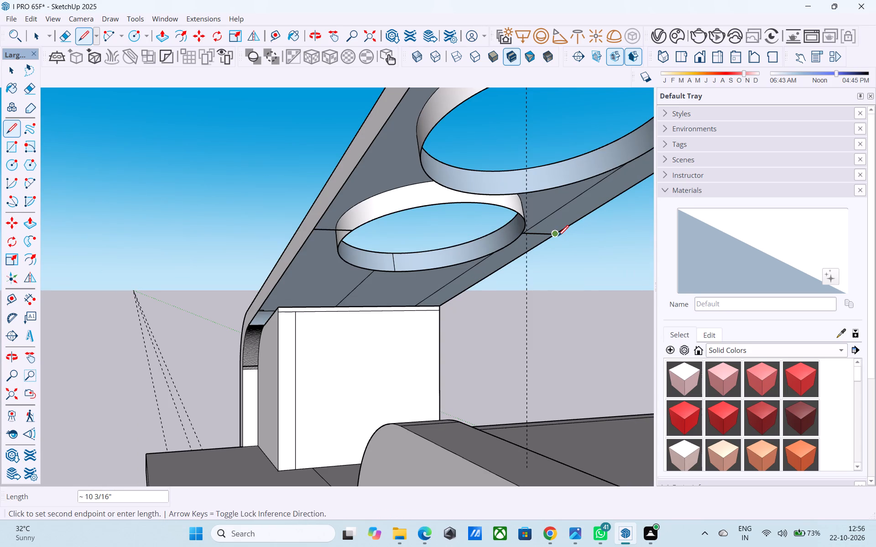
pyautogui.press('space')
# Draw a 6" line at the slab's low end, from the supporting block's top corner to the slab's long underside edge.
pyautogui.press('l')
pyautogui.scroll(3, 278, 308)
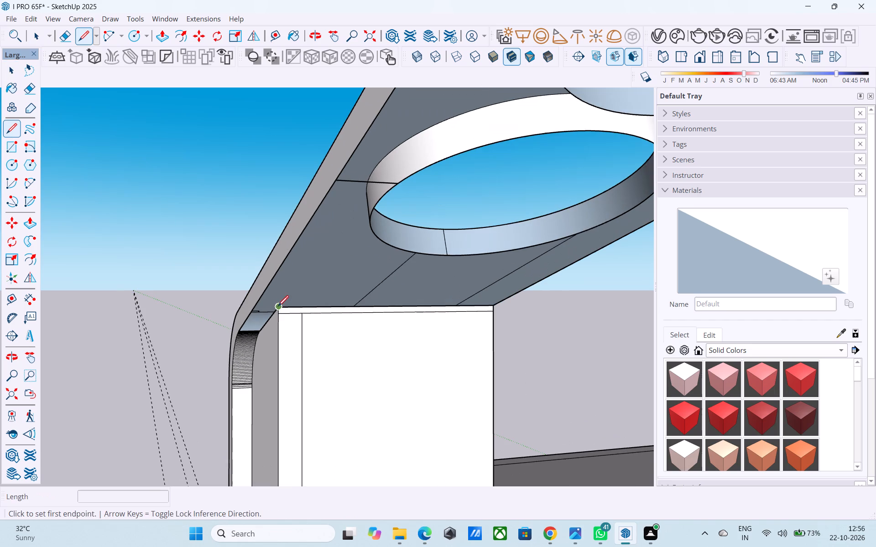
pyautogui.click(279, 305)
pyautogui.click(260, 302)
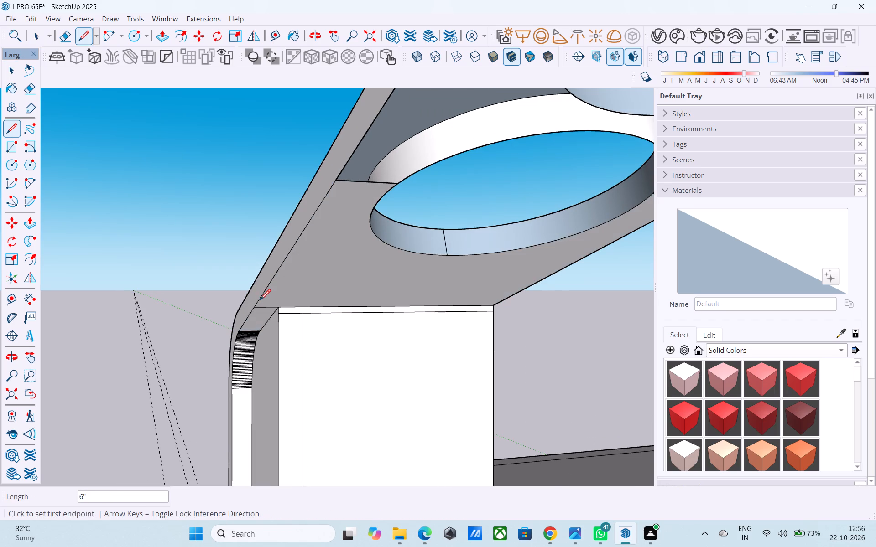
pyautogui.scroll(-10, 260, 301)
# Draw lines from both sides of the middle opening's lower rim to the slab's long edges, the first about 9 1/16" long.
pyautogui.scroll(2, 328, 235)
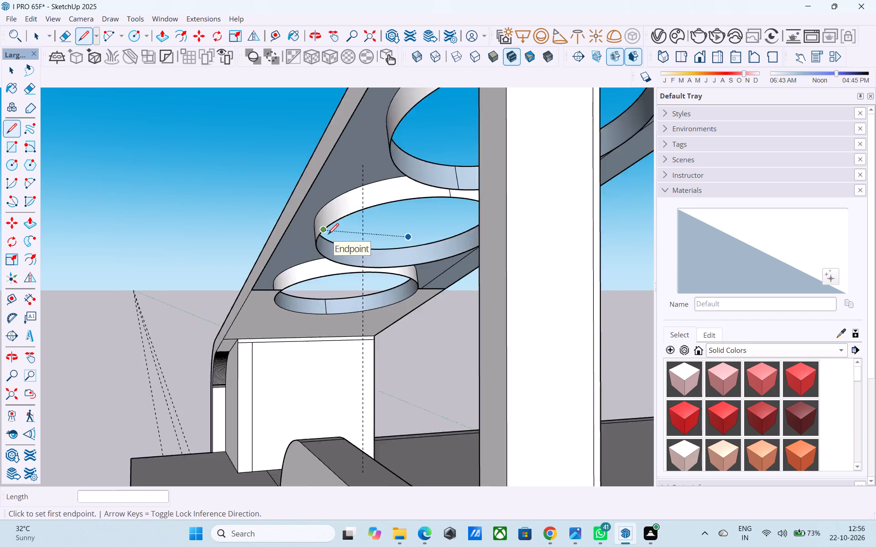
pyautogui.scroll(3, 328, 235)
pyautogui.scroll(-2, 328, 235)
pyautogui.click(315, 232)
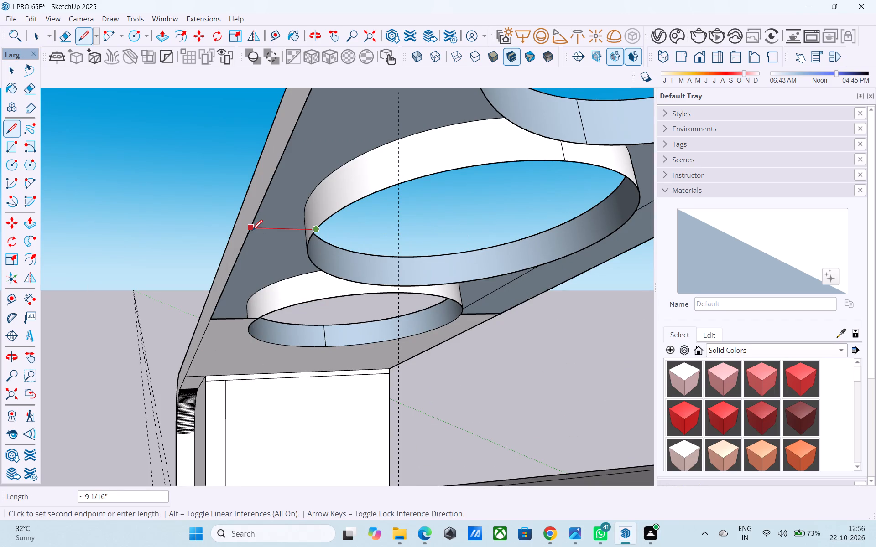
pyautogui.click(251, 231)
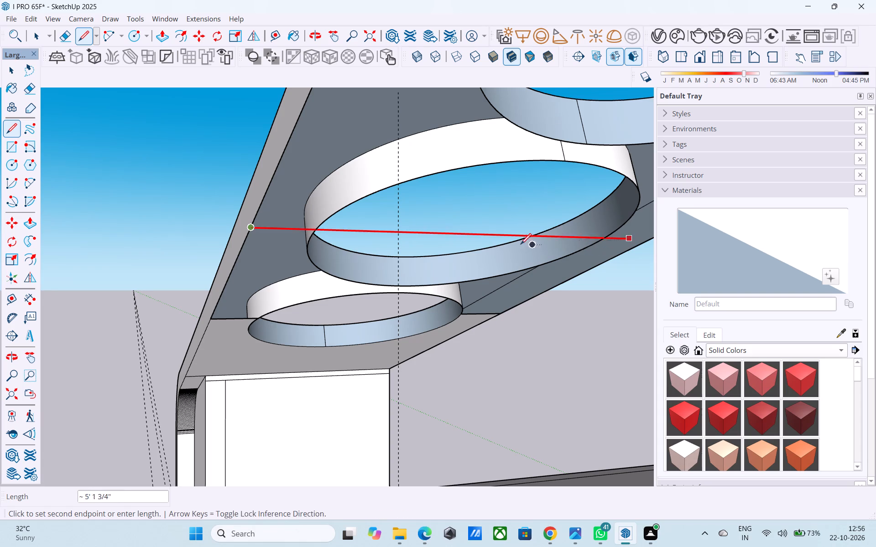
pyautogui.press('l')
pyautogui.scroll(-2, 527, 255)
pyautogui.moveTo(527, 255); pyautogui.dragTo(434, 237, button='middle')
pyautogui.moveTo(475, 234); pyautogui.dragTo(501, 233, button='middle')
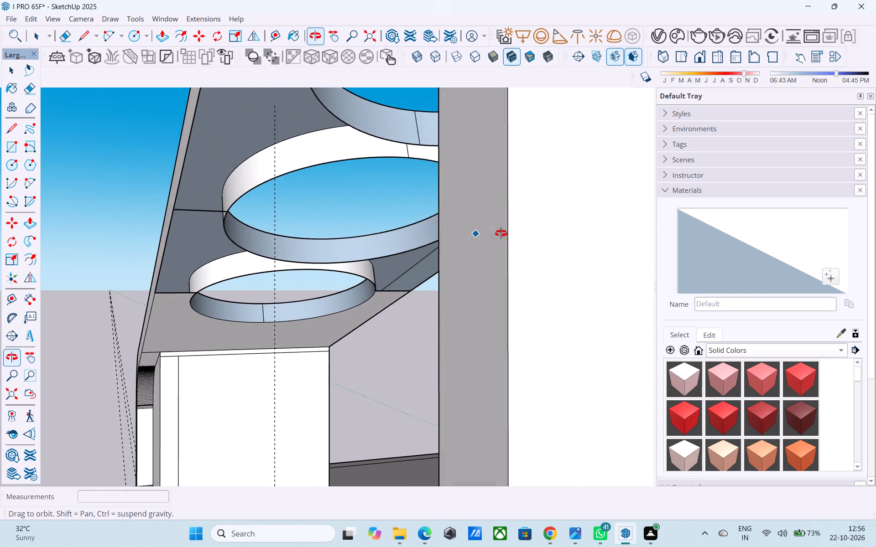
pyautogui.moveTo(501, 233); pyautogui.dragTo(577, 234, button='middle')
pyautogui.moveTo(324, 238); pyautogui.dragTo(480, 221, button='middle')
pyautogui.click(468, 198)
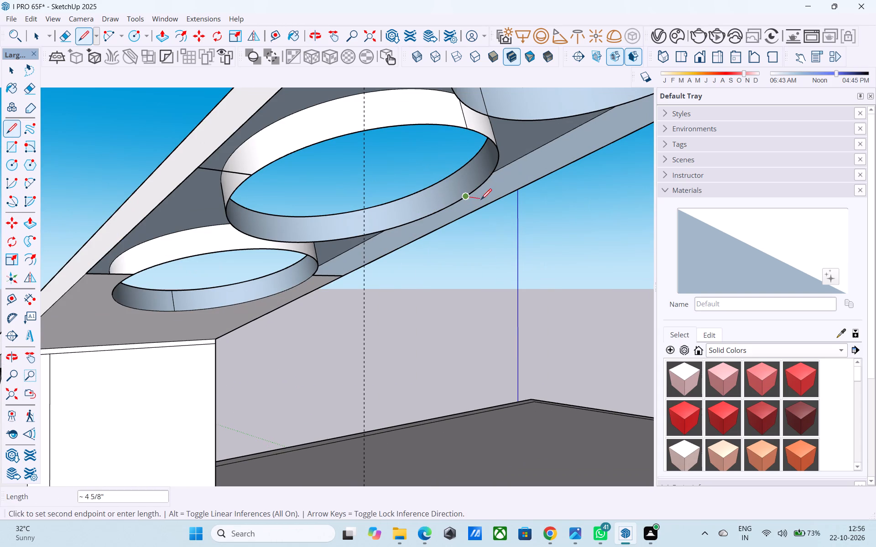
pyautogui.click(494, 204)
# Delete the underside face that covers the high-end opening, between the middle opening and the posts.
pyautogui.scroll(-5, 494, 204)
pyautogui.moveTo(494, 204); pyautogui.dragTo(486, 231, button='middle')
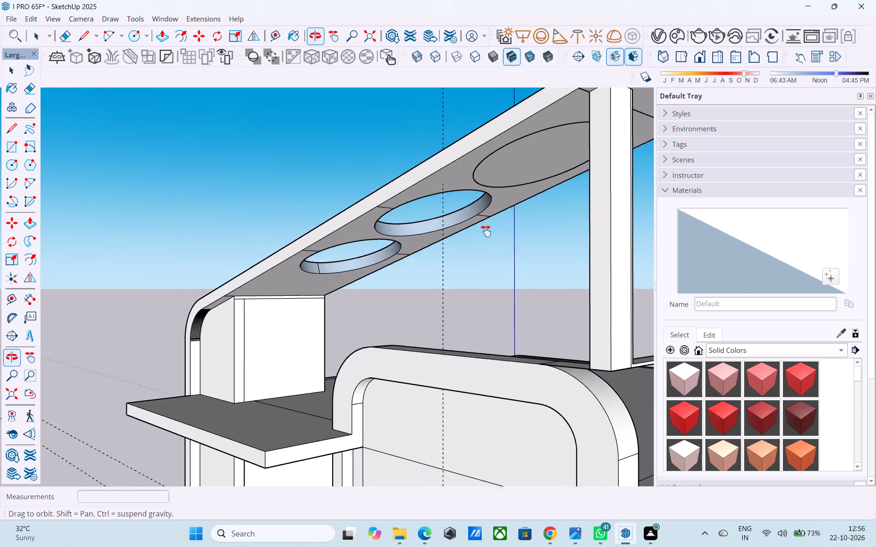
pyautogui.moveTo(486, 231); pyautogui.dragTo(453, 284, button='middle')
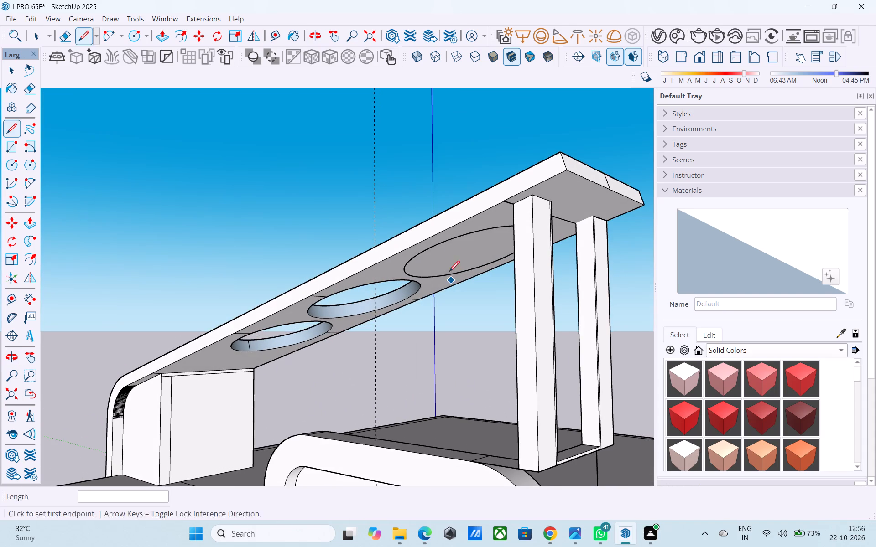
pyautogui.press('space')
pyautogui.click(446, 258)
pyautogui.moveTo(446, 258); pyautogui.dragTo(444, 243, button='middle')
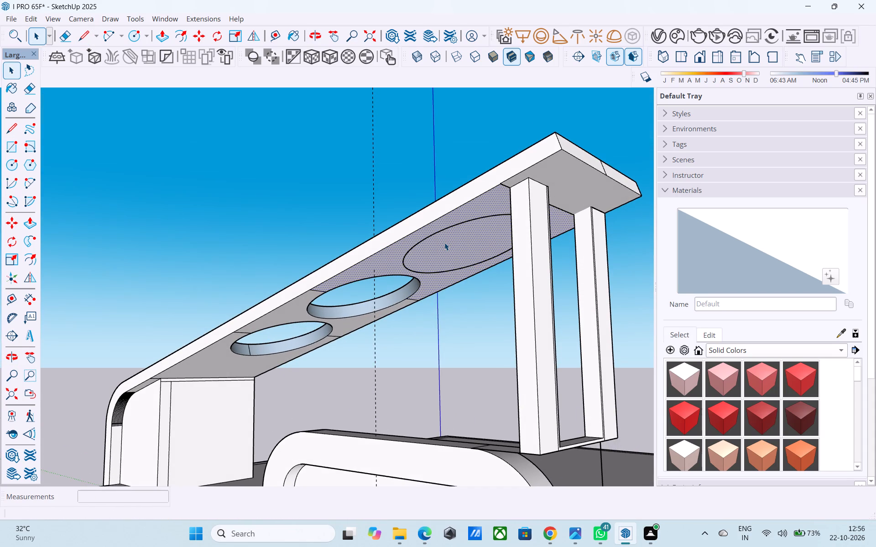
pyautogui.press('BackSpace')
pyautogui.press('BackSpace')
pyautogui.press('Delete')
# Draw lines from both sides of the high-end opening's lower rim to the slab's long edges, the second about 9 1/16" long.
pyautogui.moveTo(444, 245); pyautogui.dragTo(424, 222, button='middle')
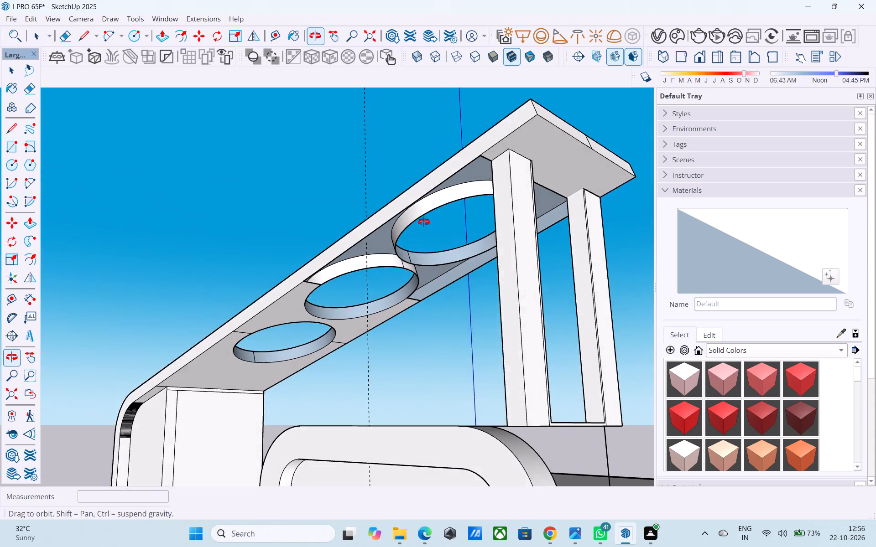
pyautogui.moveTo(424, 222); pyautogui.dragTo(422, 223, button='middle')
pyautogui.scroll(2, 422, 224)
pyautogui.press('space')
pyautogui.scroll(-1, 421, 223)
pyautogui.press('l')
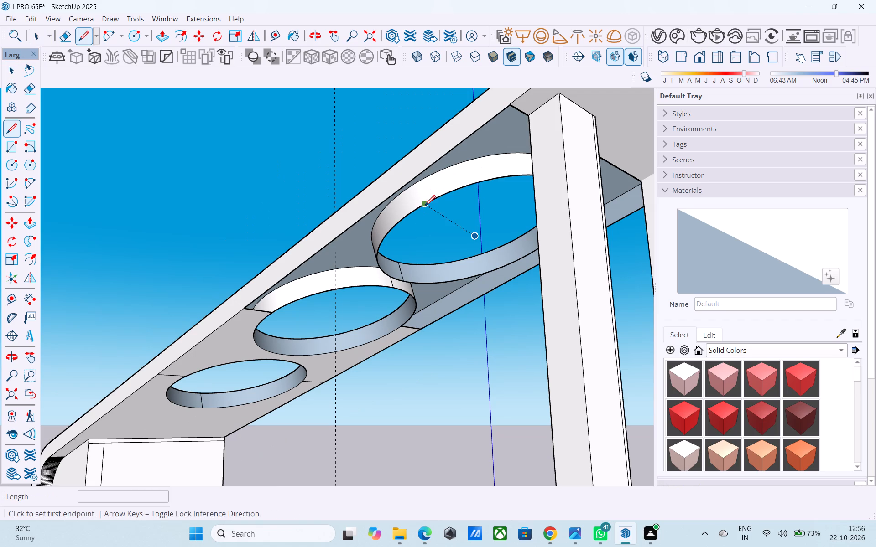
pyautogui.click(425, 207)
pyautogui.click(395, 192)
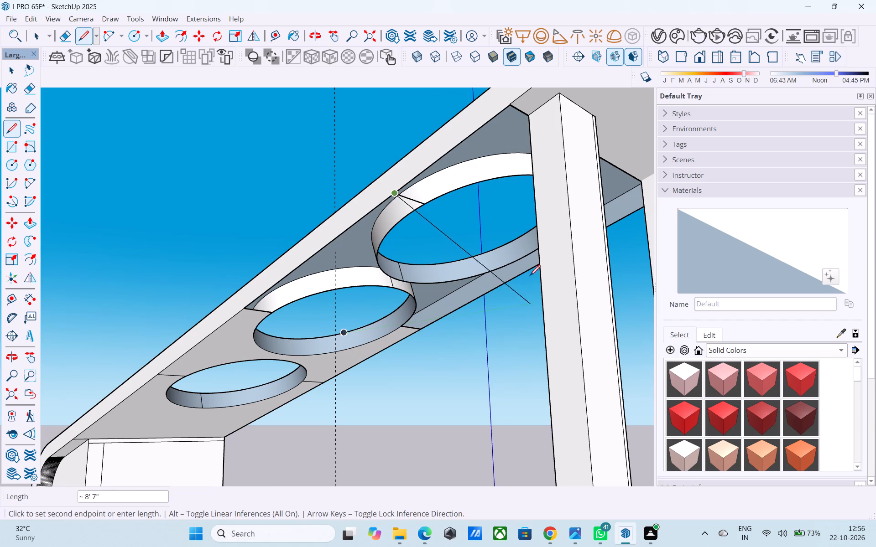
pyautogui.moveTo(521, 267); pyautogui.dragTo(353, 286, button='middle')
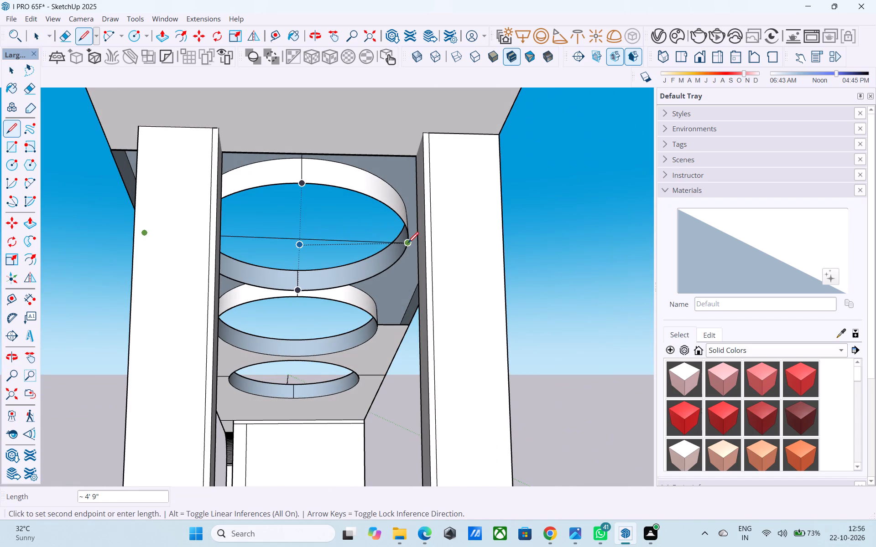
pyautogui.press('l')
pyautogui.click(408, 244)
pyautogui.moveTo(408, 244); pyautogui.dragTo(482, 252, button='middle')
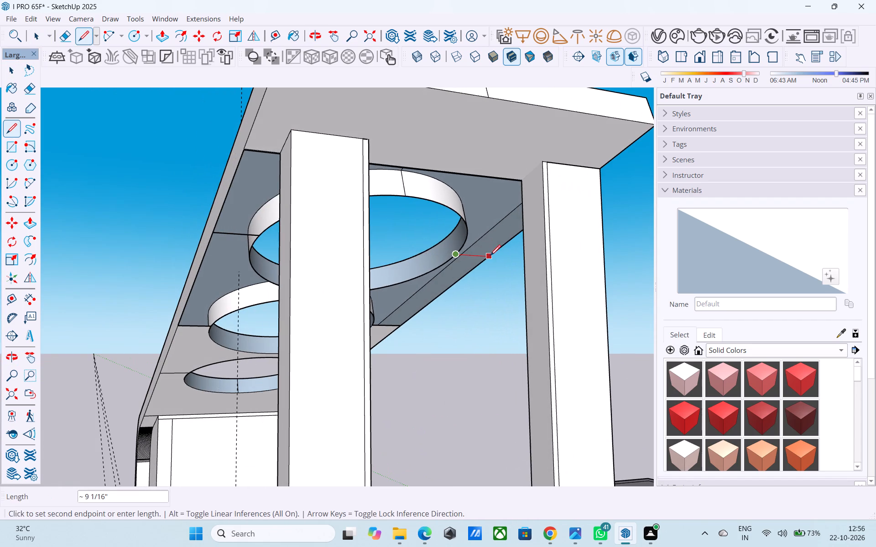
pyautogui.click(490, 257)
pyautogui.press('space')
# Erase the construction lines joining the middle and low-end openings to one long edge of the slab's underside.
pyautogui.scroll(-4, 490, 258)
pyautogui.moveTo(484, 267); pyautogui.dragTo(524, 233, button='middle')
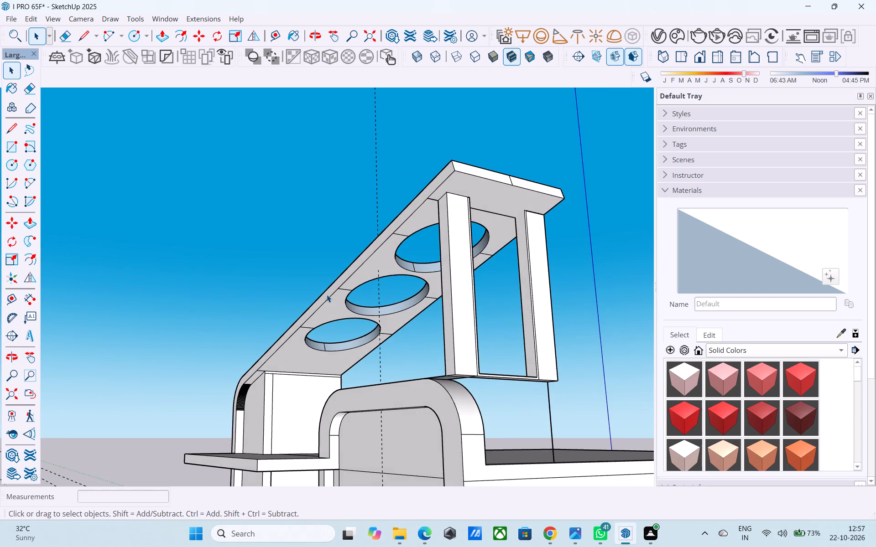
pyautogui.scroll(4, 340, 289)
pyautogui.press('e')
pyautogui.scroll(6, 342, 289)
pyautogui.moveTo(350, 288); pyautogui.dragTo(344, 301)
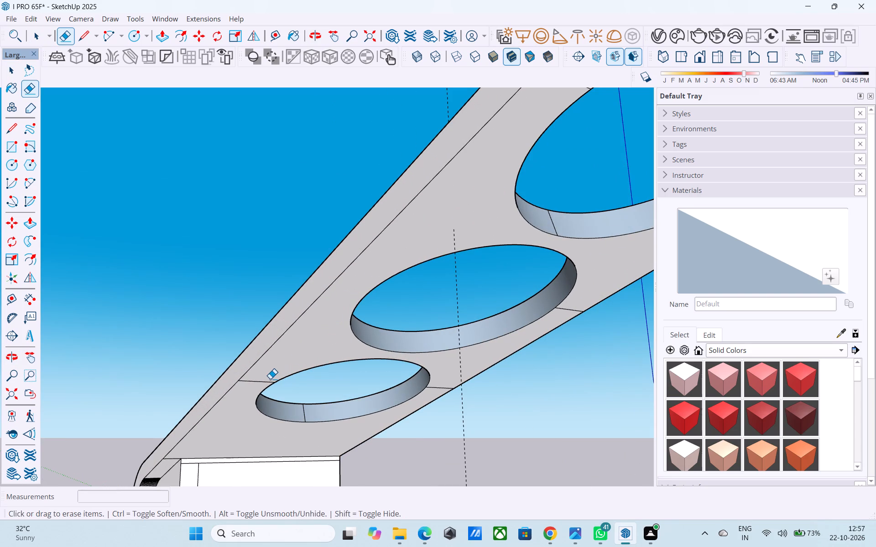
pyautogui.moveTo(266, 378); pyautogui.dragTo(257, 391)
pyautogui.scroll(-1, 503, 372)
# Erase the lines joining the low-end and middle openings to the opposite long edge of the slab's underside.
pyautogui.moveTo(501, 372); pyautogui.dragTo(474, 286, button='middle')
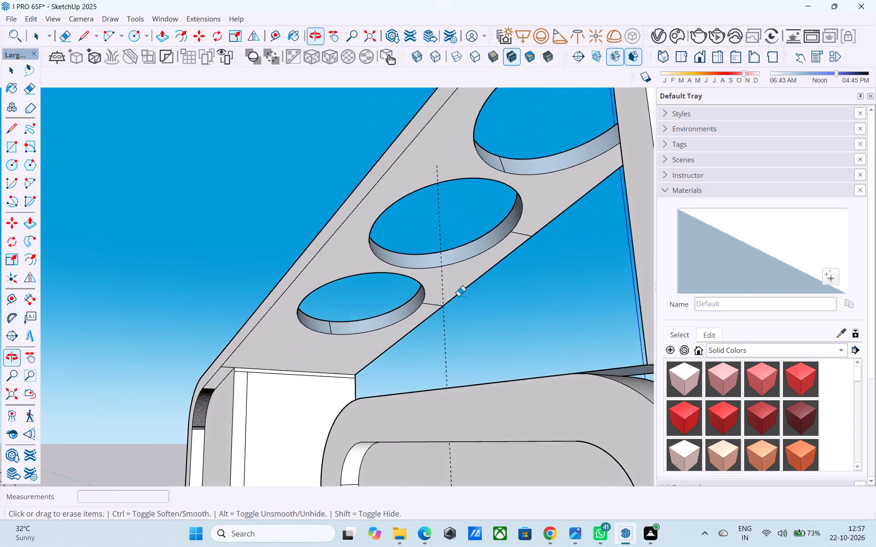
pyautogui.scroll(5, 446, 310)
pyautogui.scroll(-5, 422, 304)
pyautogui.keyDown('shift'); pyautogui.moveTo(422, 304); pyautogui.dragTo(419, 324, button='middle'); pyautogui.keyUp('shift')
pyautogui.scroll(4, 419, 324)
pyautogui.scroll(-2, 398, 318)
pyautogui.keyDown('shift'); pyautogui.moveTo(398, 318); pyautogui.dragTo(416, 338, button='middle'); pyautogui.keyUp('shift')
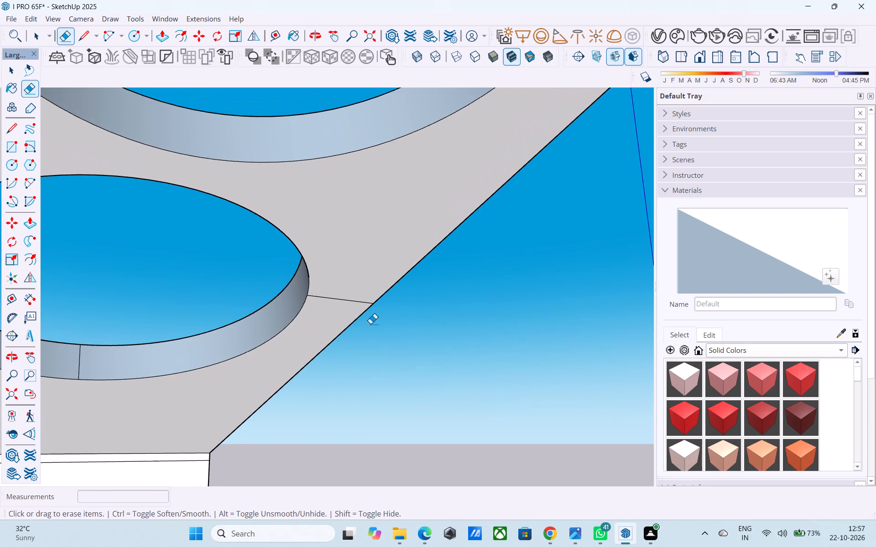
pyautogui.moveTo(344, 297); pyautogui.dragTo(343, 315)
pyautogui.scroll(-8, 343, 314)
pyautogui.keyDown('shift'); pyautogui.moveTo(349, 310); pyautogui.dragTo(347, 365, button='middle'); pyautogui.keyUp('shift')
pyautogui.moveTo(448, 271); pyautogui.dragTo(447, 287)
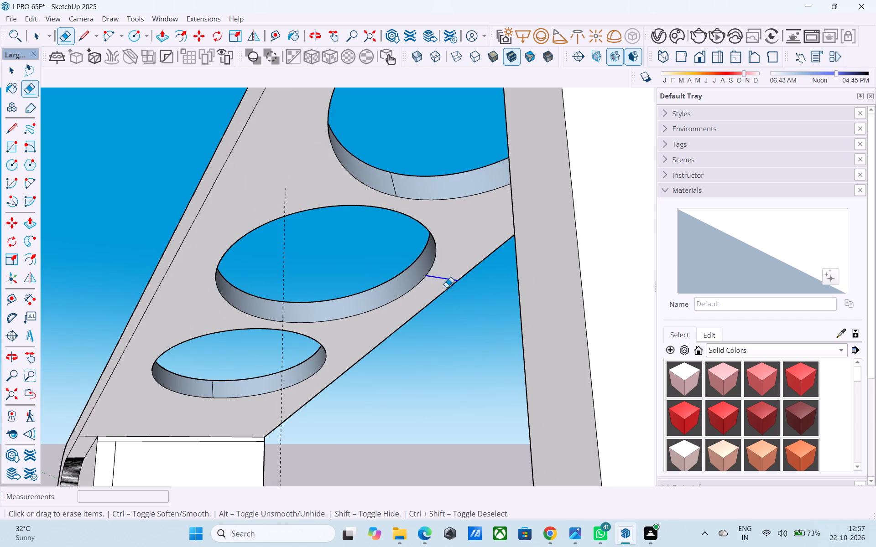
pyautogui.moveTo(447, 287); pyautogui.dragTo(446, 289)
# Erase the lines on both sides of the high-end opening in the slab's underside.
pyautogui.scroll(-8, 440, 293)
pyautogui.moveTo(422, 300); pyautogui.dragTo(480, 305, button='middle')
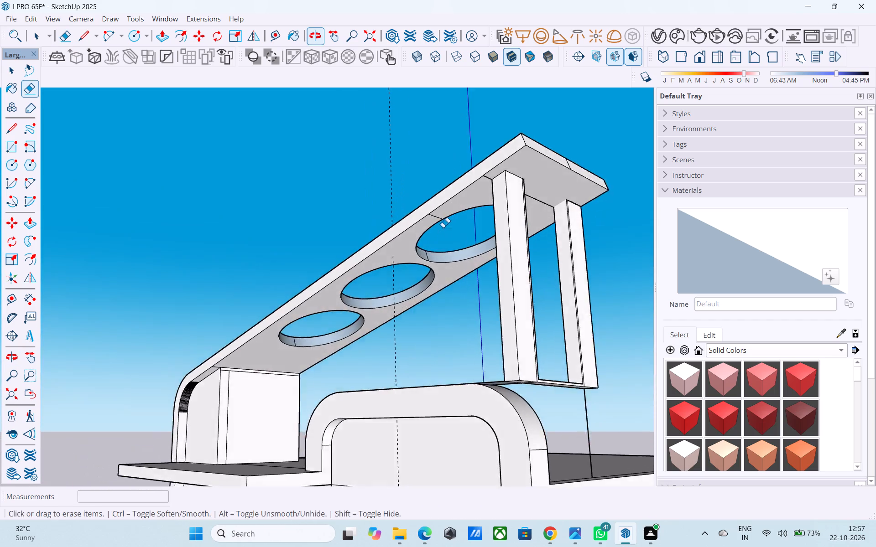
pyautogui.scroll(3, 443, 227)
pyautogui.moveTo(410, 193); pyautogui.dragTo(411, 186)
pyautogui.scroll(-2, 411, 186)
pyautogui.moveTo(411, 195); pyautogui.dragTo(278, 253, button='middle')
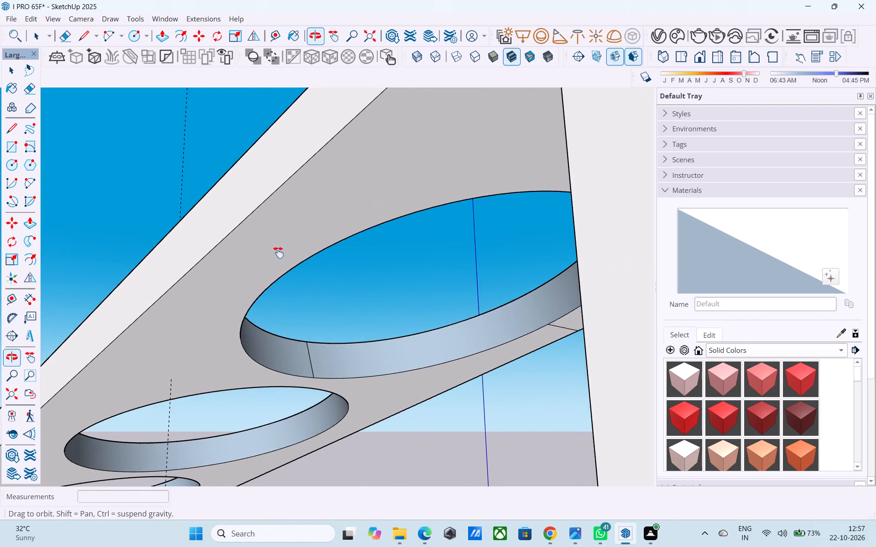
pyautogui.moveTo(278, 253); pyautogui.dragTo(480, 171, button='middle')
pyautogui.scroll(3, 459, 368)
pyautogui.scroll(-3, 457, 341)
pyautogui.keyDown('shift'); pyautogui.moveTo(459, 342); pyautogui.dragTo(473, 366, button='middle'); pyautogui.keyUp('shift')
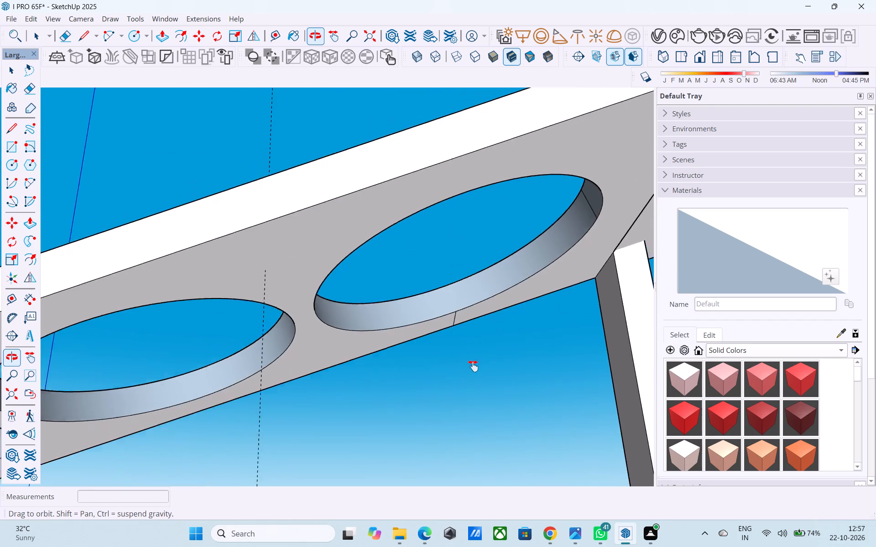
pyautogui.keyDown('shift'); pyautogui.moveTo(473, 366); pyautogui.dragTo(465, 321, button='middle'); pyautogui.keyUp('shift')
pyautogui.moveTo(471, 338); pyautogui.dragTo(467, 338)
pyautogui.scroll(-5, 467, 339)
# Erase the line on the slab's top surface between the high-end opening and the slab's high end.
pyautogui.scroll(-4, 467, 337)
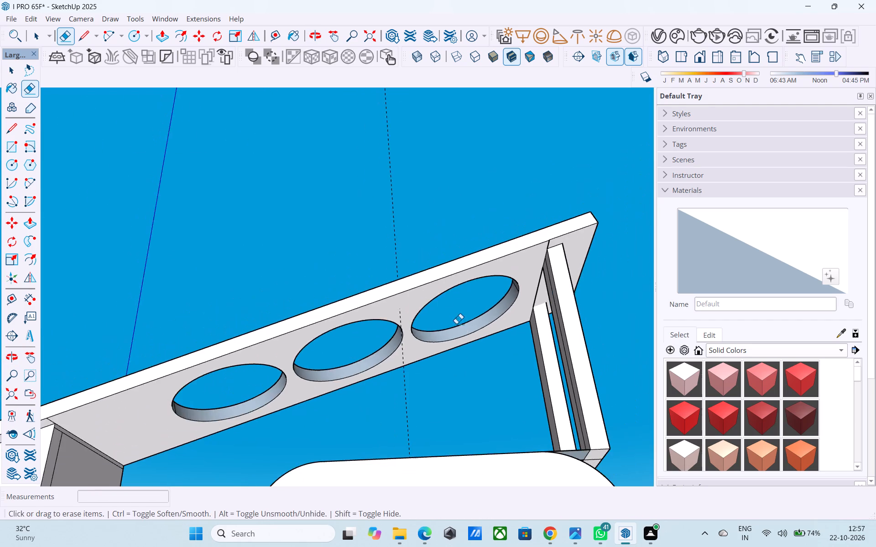
pyautogui.moveTo(430, 275); pyautogui.dragTo(522, 541, button='middle')
pyautogui.moveTo(479, 289); pyautogui.dragTo(520, 420, button='middle')
pyautogui.scroll(3, 543, 281)
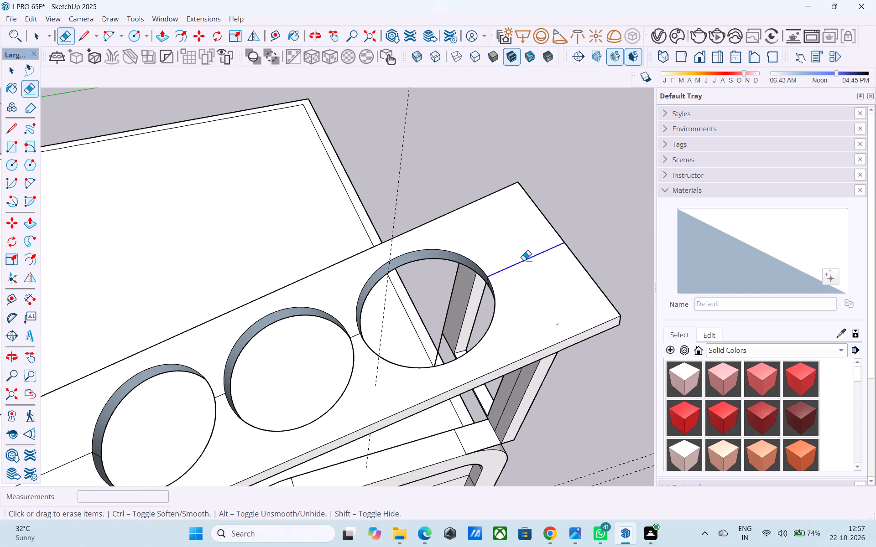
pyautogui.click(524, 260)
# Reverse the inner wall faces of the high-end and middle circular openings in the sloping roof slab.
pyautogui.scroll(1, 521, 258)
pyautogui.moveTo(521, 258); pyautogui.dragTo(521, 234, button='middle')
pyautogui.press('space')
pyautogui.scroll(4, 422, 316)
pyautogui.click(422, 315)
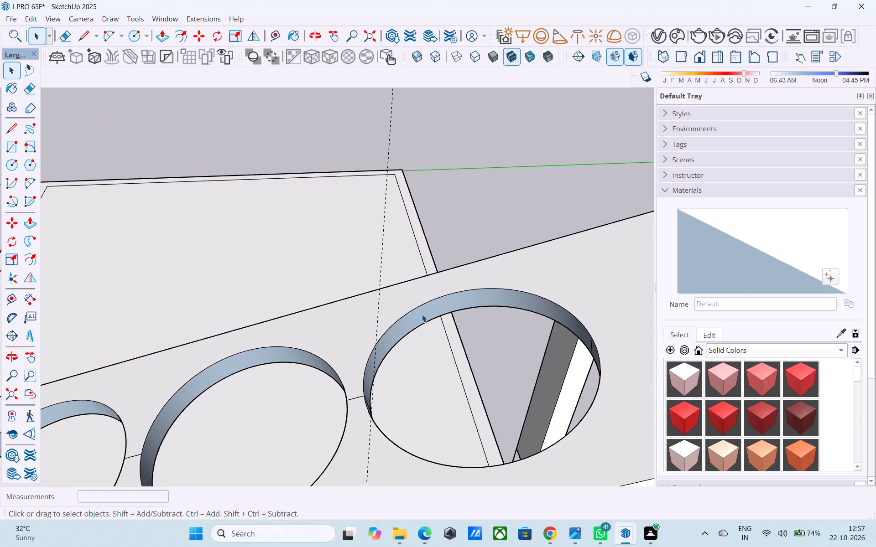
pyautogui.rightClick(422, 315)
pyautogui.click(461, 218)
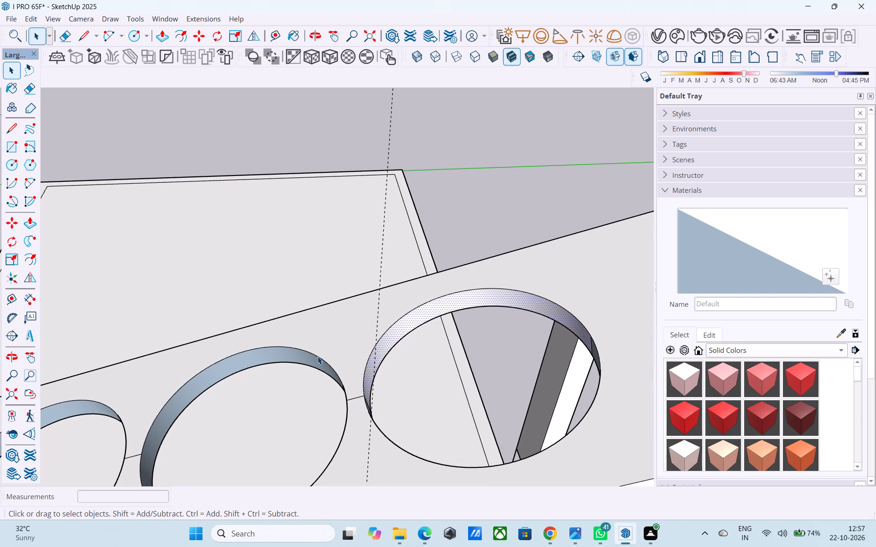
pyautogui.click(224, 370)
pyautogui.rightClick(224, 370)
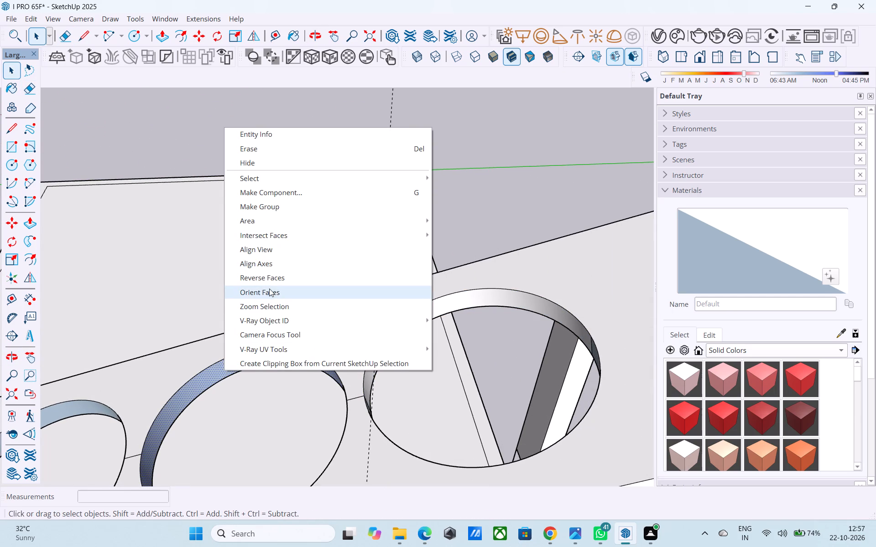
pyautogui.click(273, 282)
# Reverse the inner wall face of the low-end circular opening in the roof slab.
pyautogui.scroll(-5, 449, 288)
pyautogui.moveTo(397, 382); pyautogui.dragTo(313, 378, button='middle')
pyautogui.scroll(4, 283, 378)
pyautogui.click(207, 334)
pyautogui.rightClick(207, 334)
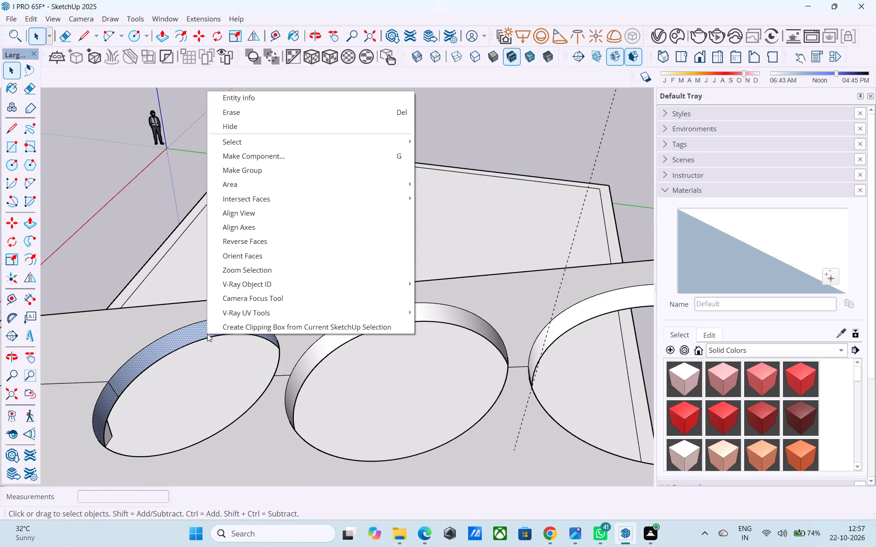
pyautogui.click(264, 244)
# Reverse the remaining back-facing part of the high-end opening's inner wall and save the model.
pyautogui.moveTo(261, 266); pyautogui.dragTo(698, 270, button='middle')
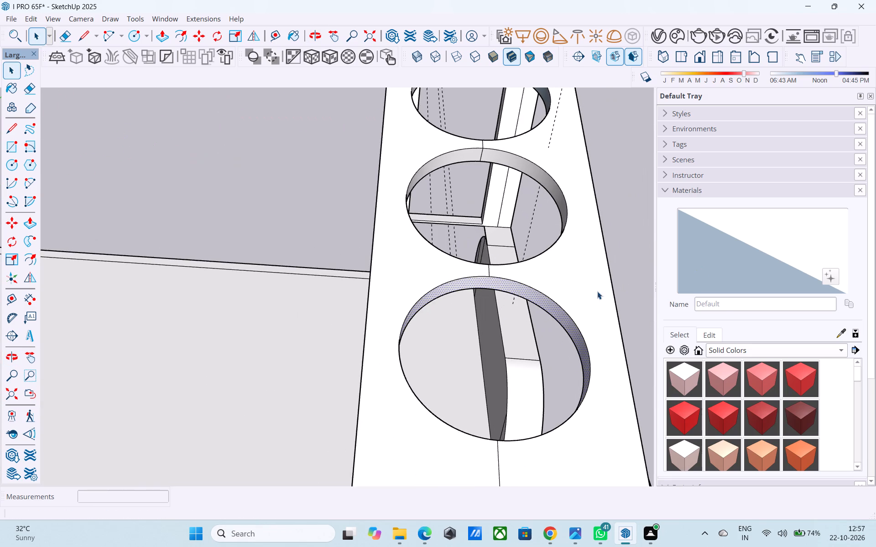
pyautogui.keyDown('shift'); pyautogui.moveTo(512, 287); pyautogui.dragTo(626, 357, button='middle'); pyautogui.keyUp('shift')
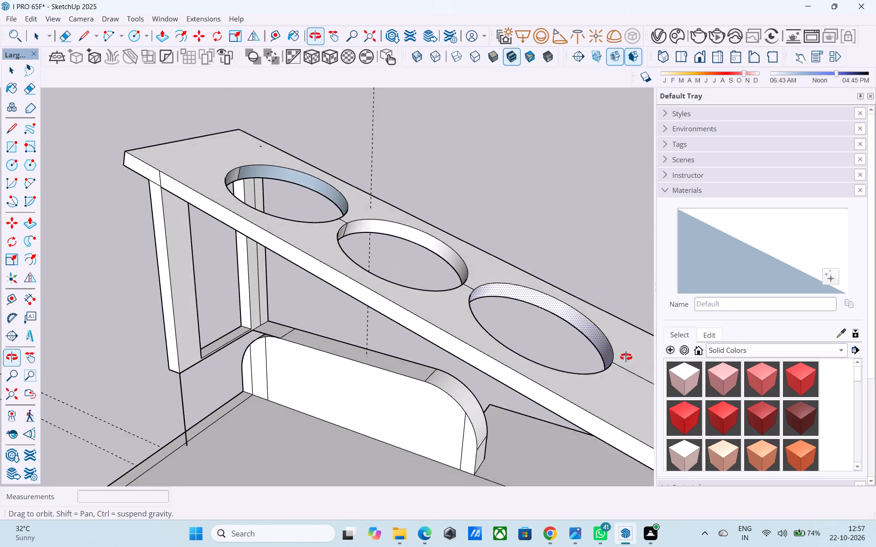
pyautogui.keyDown('shift'); pyautogui.moveTo(626, 357); pyautogui.dragTo(624, 370, button='middle'); pyautogui.keyUp('shift')
pyautogui.scroll(1, 263, 177)
pyautogui.click(264, 163)
pyautogui.rightClick(264, 163)
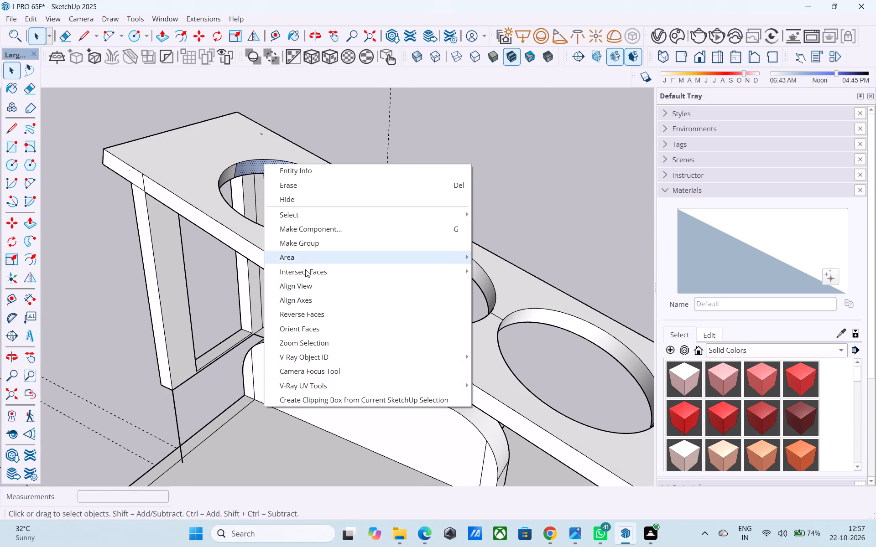
pyautogui.click(320, 315)
pyautogui.scroll(-3, 349, 299)
pyautogui.hotkey('ctrl', 's')
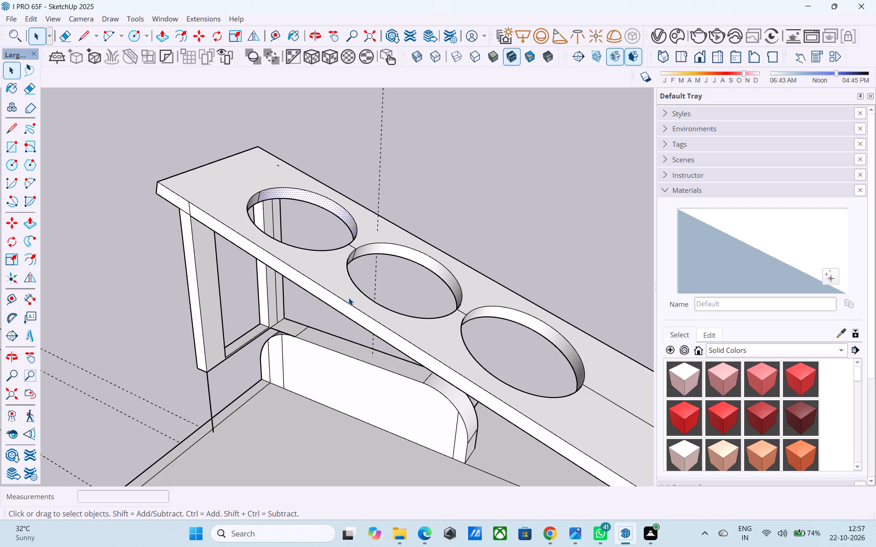
# Erase the line joining the high-end and middle openings on the slab's top surface.
pyautogui.press('space')
pyautogui.moveTo(346, 293); pyautogui.dragTo(244, 210, button='middle')
pyautogui.scroll(-1, 302, 213)
pyautogui.moveTo(302, 240); pyautogui.dragTo(319, 345, button='middle')
pyautogui.moveTo(335, 221); pyautogui.dragTo(334, 243, button='middle')
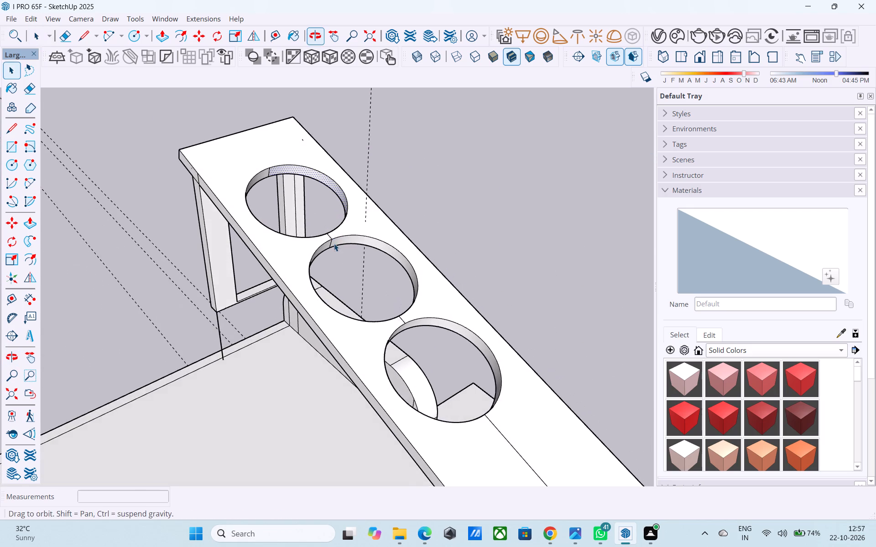
pyautogui.scroll(2, 334, 243)
pyautogui.press('e')
pyautogui.scroll(6, 334, 243)
pyautogui.click(327, 230)
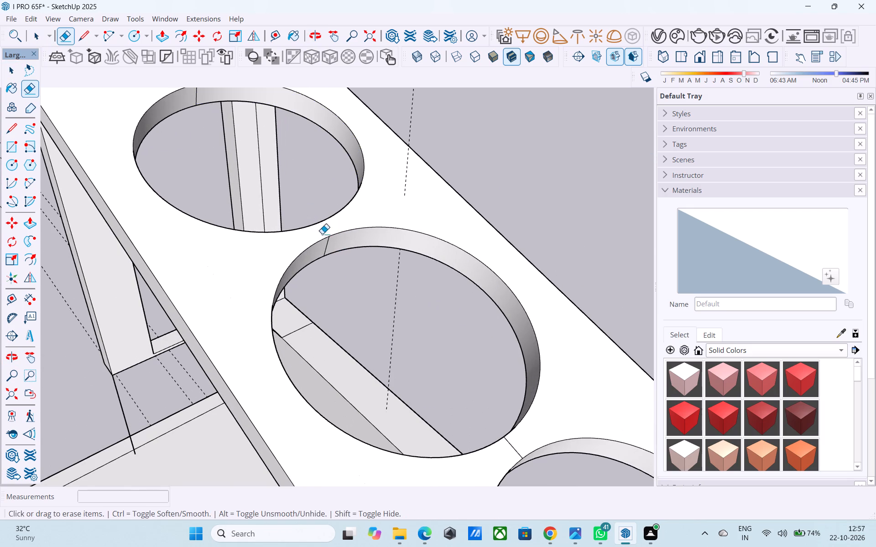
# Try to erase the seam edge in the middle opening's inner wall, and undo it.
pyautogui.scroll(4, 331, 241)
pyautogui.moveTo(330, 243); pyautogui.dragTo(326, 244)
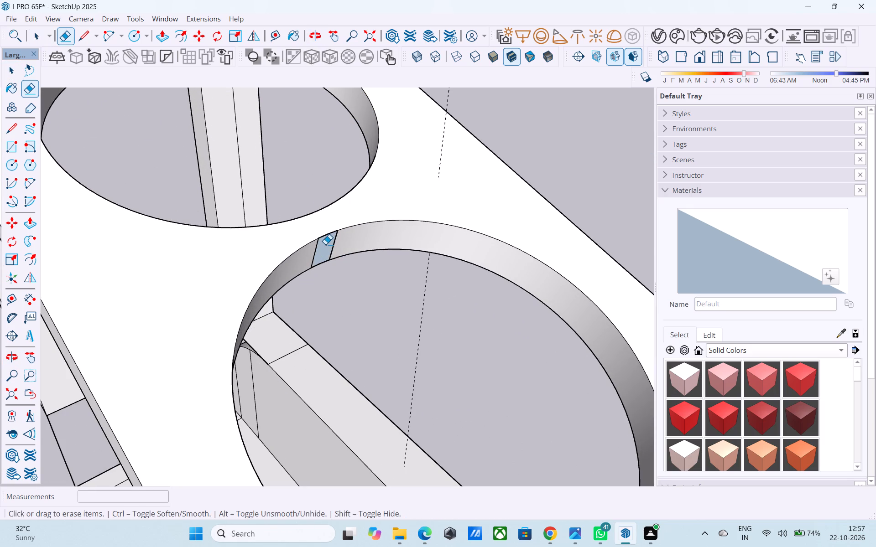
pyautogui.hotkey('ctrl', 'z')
# Erase the lines on both sides of the low-end opening on the slab's top surface and save the model.
pyautogui.scroll(-10, 316, 172)
pyautogui.scroll(3, 423, 289)
pyautogui.moveTo(433, 302); pyautogui.dragTo(422, 322)
pyautogui.scroll(-2, 417, 318)
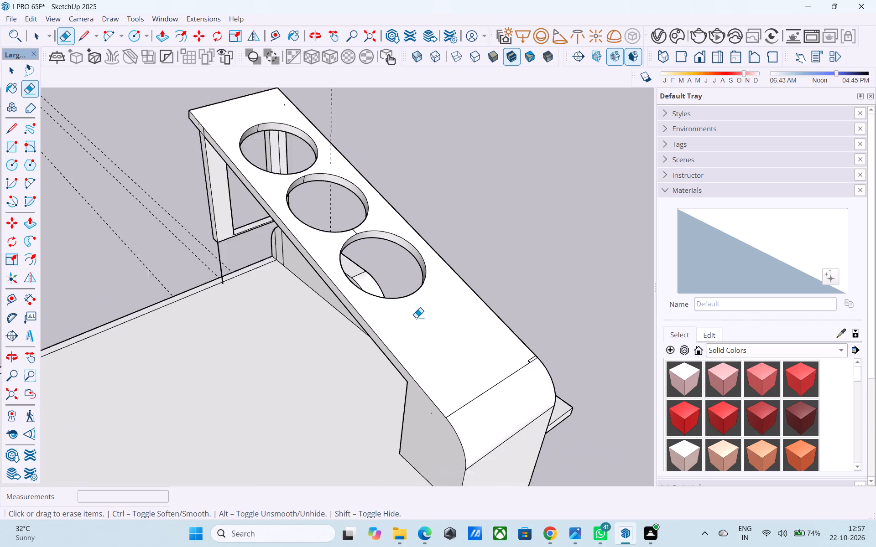
pyautogui.scroll(-5, 416, 318)
pyautogui.scroll(14, 411, 310)
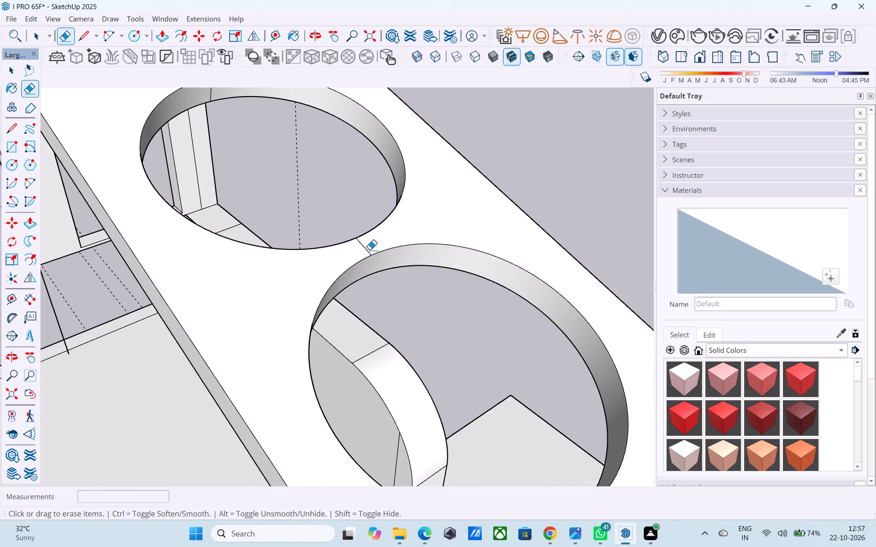
pyautogui.moveTo(366, 244); pyautogui.dragTo(344, 253)
pyautogui.scroll(-4, 438, 225)
pyautogui.scroll(7, 398, 244)
pyautogui.moveTo(391, 242); pyautogui.dragTo(380, 244)
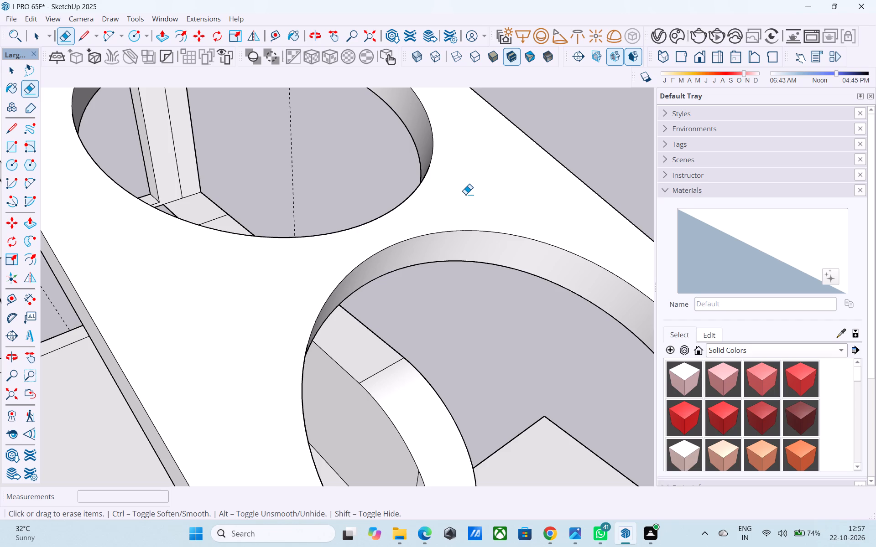
pyautogui.scroll(-12, 449, 181)
pyautogui.moveTo(391, 271); pyautogui.dragTo(137, 229, button='middle')
pyautogui.moveTo(333, 268); pyautogui.dragTo(103, 263, button='middle')
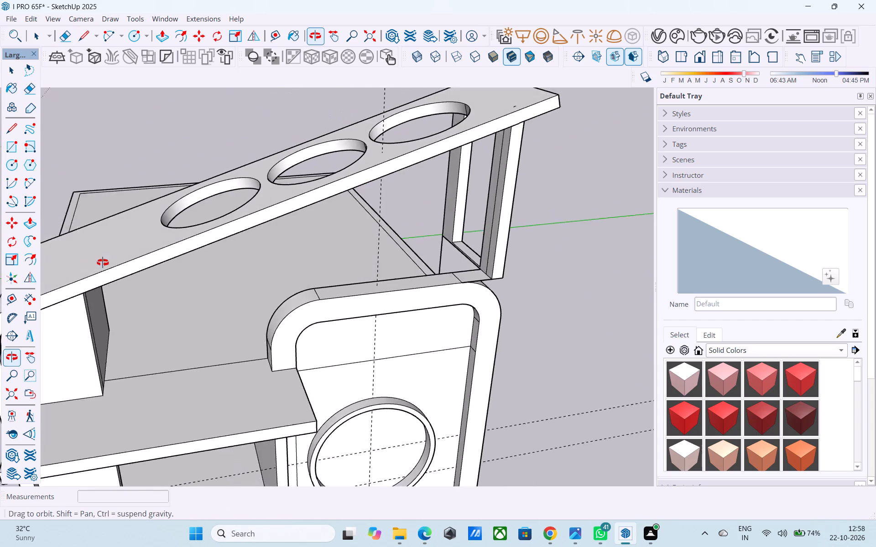
pyautogui.moveTo(103, 263); pyautogui.dragTo(117, 259, button='middle')
pyautogui.scroll(-4, 172, 245)
pyautogui.moveTo(172, 244); pyautogui.dragTo(112, 245, button='middle')
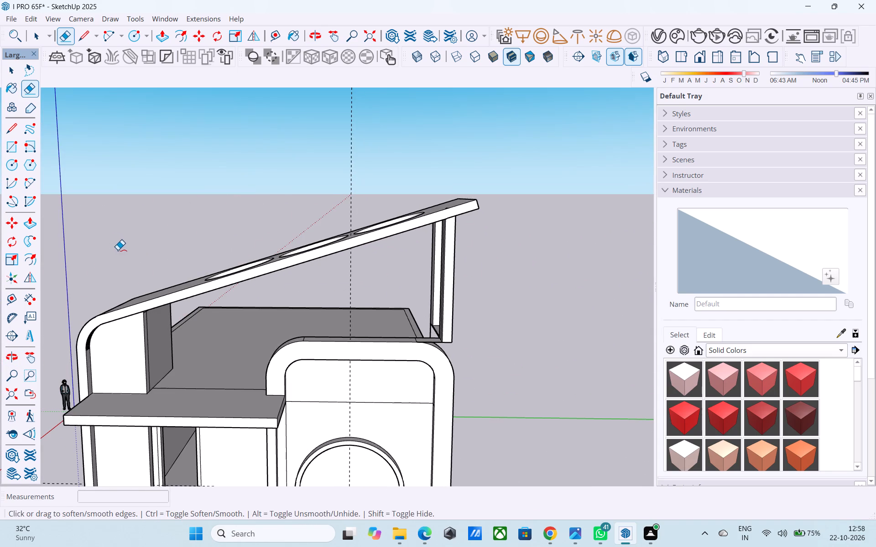
pyautogui.hotkey('ctrl', 's')
# Copy the bottom edge of the narrow wall end face under the slab's low end 3' upward.
pyautogui.press('space')
pyautogui.moveTo(184, 265); pyautogui.dragTo(161, 232, button='middle')
pyautogui.scroll(-3, 161, 230)
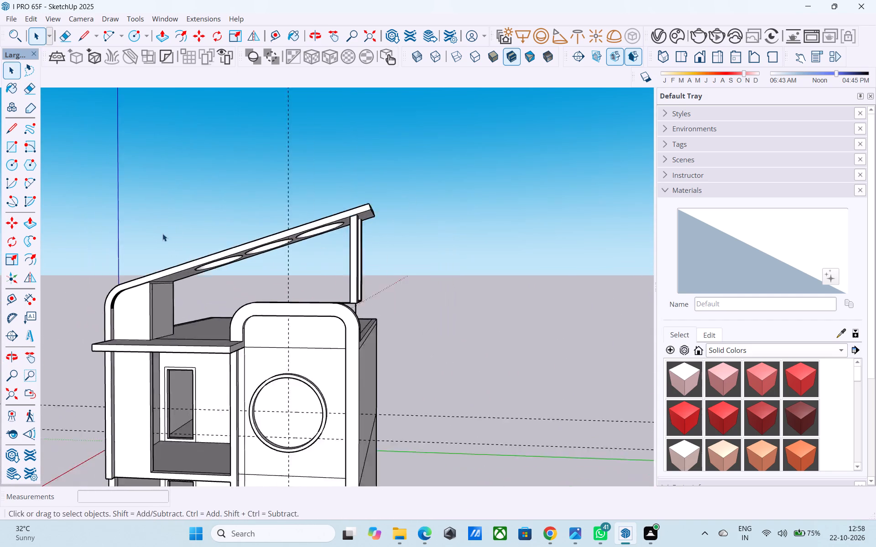
pyautogui.moveTo(165, 237); pyautogui.dragTo(156, 347, button='middle')
pyautogui.moveTo(182, 308); pyautogui.dragTo(114, 322, button='middle')
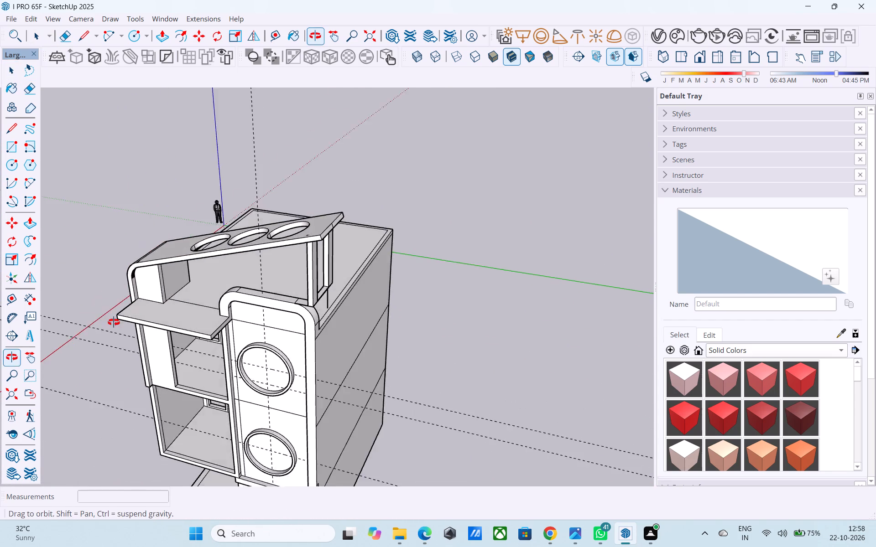
pyautogui.moveTo(114, 322); pyautogui.dragTo(113, 322, button='middle')
pyautogui.scroll(16, 164, 305)
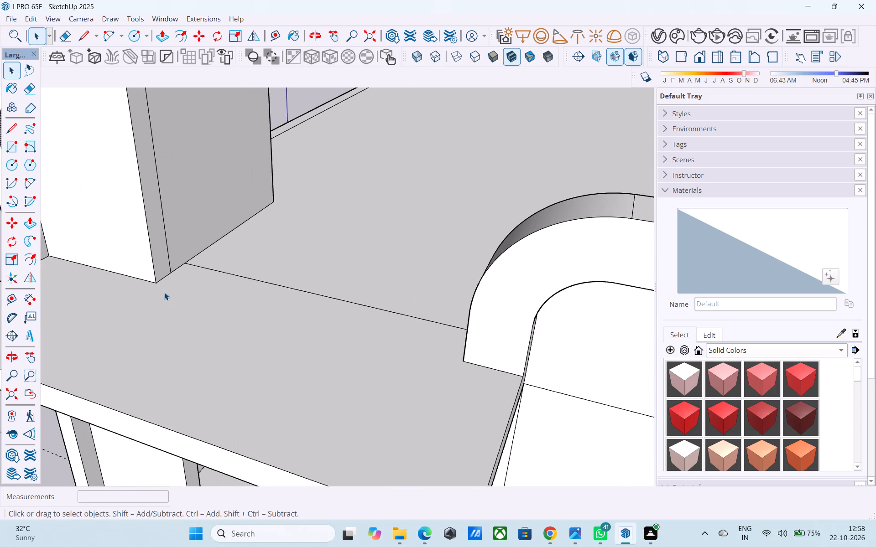
pyautogui.click(167, 277)
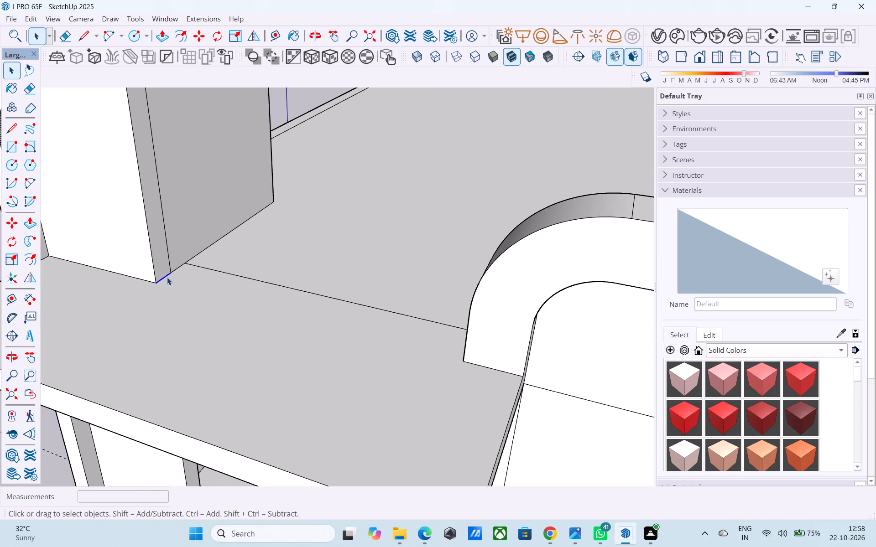
pyautogui.press('m')
pyautogui.click(152, 280)
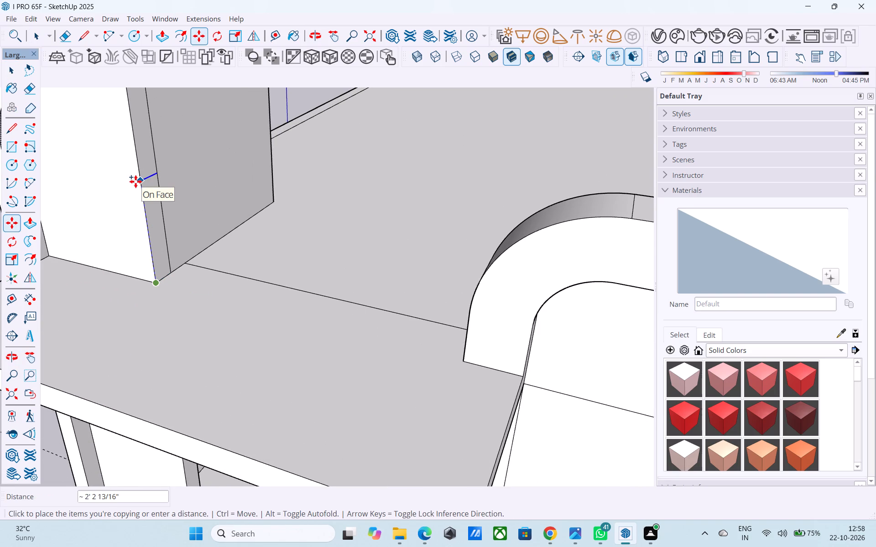
pyautogui.write("3'")
pyautogui.press('Return')
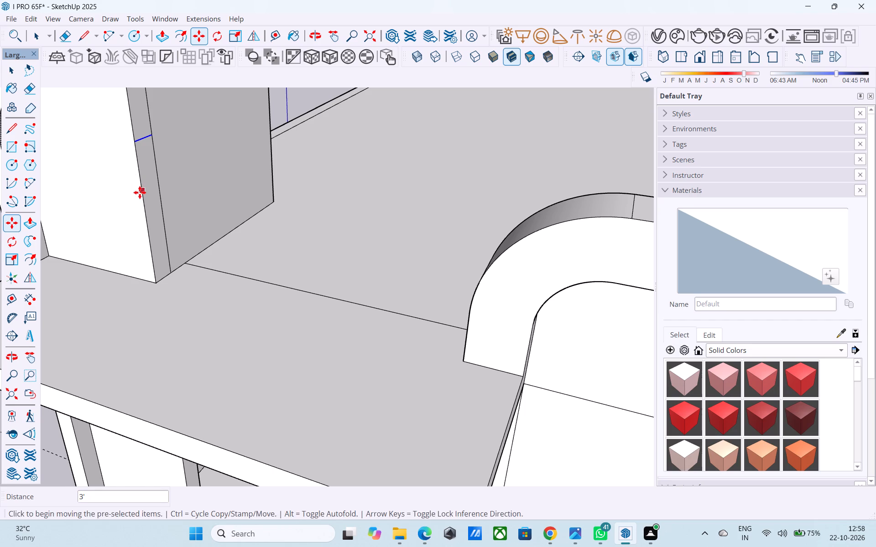
# Push/Pull the 3' high lower part of the wall end 6' 6" across to the rounded frame as a parapet.
pyautogui.press('space')
pyautogui.click(149, 192)
pyautogui.press('p')
pyautogui.click(149, 192)
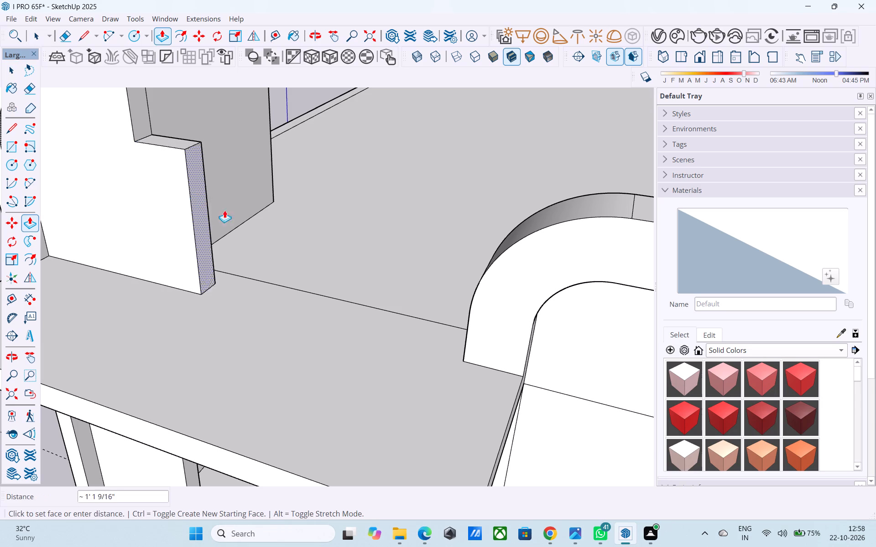
pyautogui.moveTo(230, 210); pyautogui.dragTo(355, 186, button='middle')
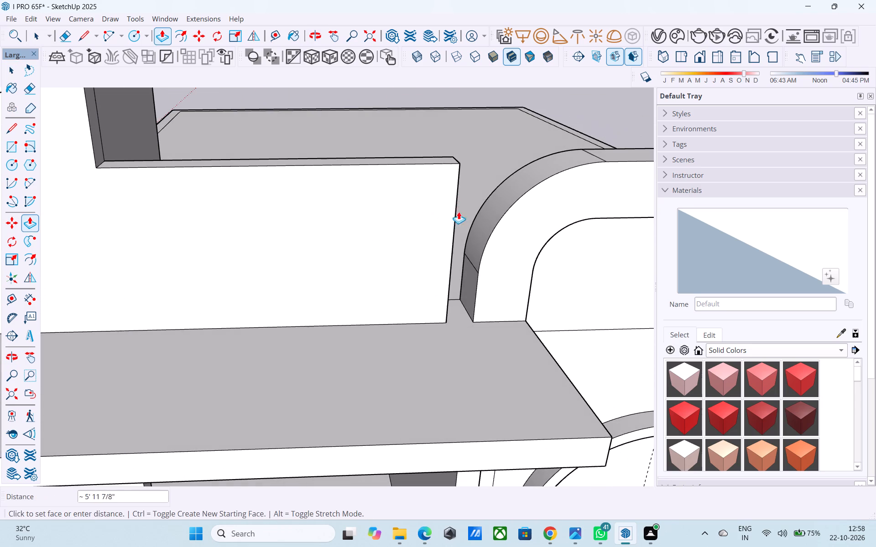
pyautogui.click(482, 224)
# Reverse the underside face of the projecting slab above the top-floor balcony.
pyautogui.scroll(-5, 354, 245)
pyautogui.moveTo(341, 252); pyautogui.dragTo(298, 109, button='middle')
pyautogui.scroll(-8, 299, 115)
pyautogui.moveTo(327, 205); pyautogui.dragTo(337, 248, button='middle')
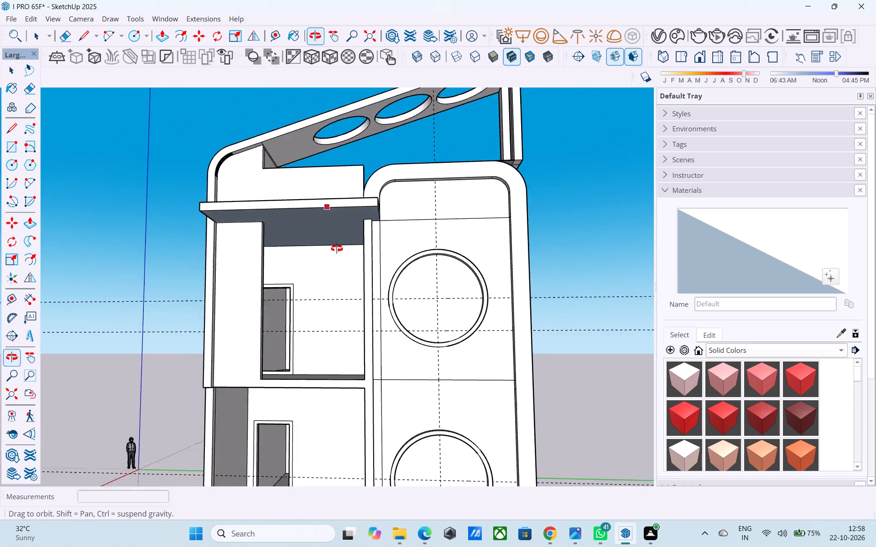
pyautogui.moveTo(337, 248); pyautogui.dragTo(342, 267, button='middle')
pyautogui.scroll(-7, 330, 226)
pyautogui.moveTo(330, 263); pyautogui.dragTo(335, 190, button='middle')
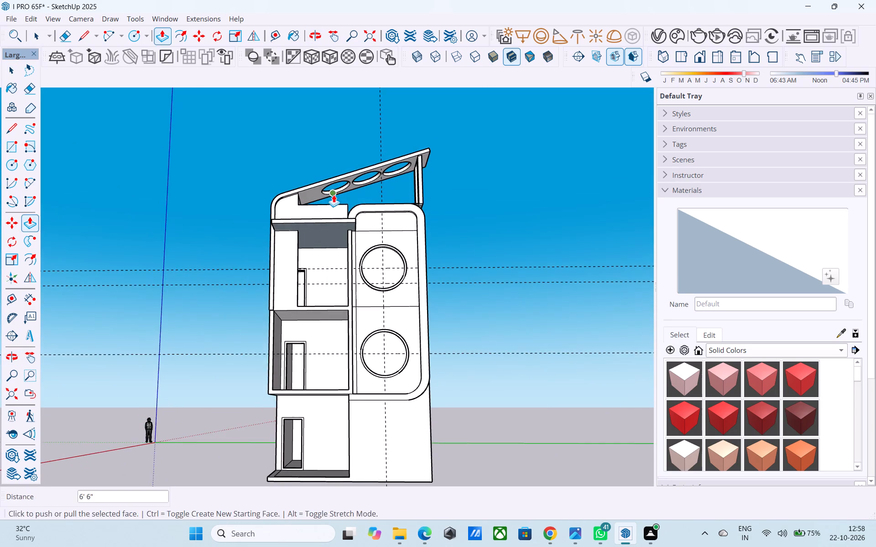
pyautogui.moveTo(334, 195); pyautogui.dragTo(318, 185, button='middle')
pyautogui.scroll(8, 326, 244)
pyautogui.press('space')
pyautogui.click(319, 234)
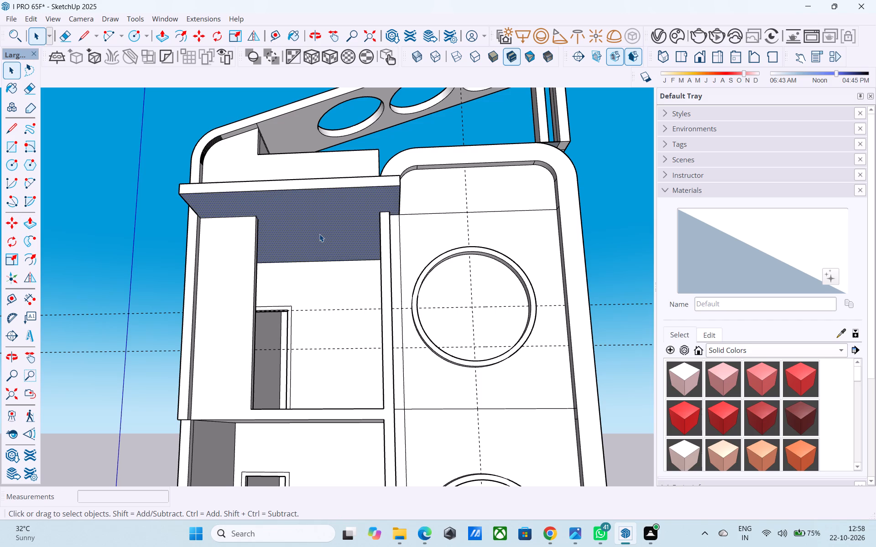
pyautogui.rightClick(319, 234)
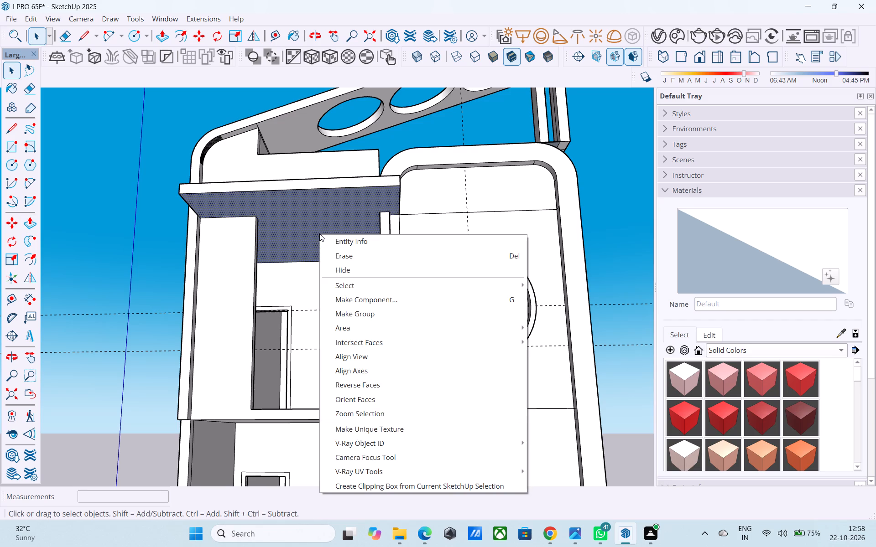
pyautogui.click(409, 387)
# Examine the building's front and sides, closing in on the balcony front where the upper two storeys meet.
pyautogui.scroll(-5, 301, 260)
pyautogui.moveTo(299, 253); pyautogui.dragTo(528, 243, button='middle')
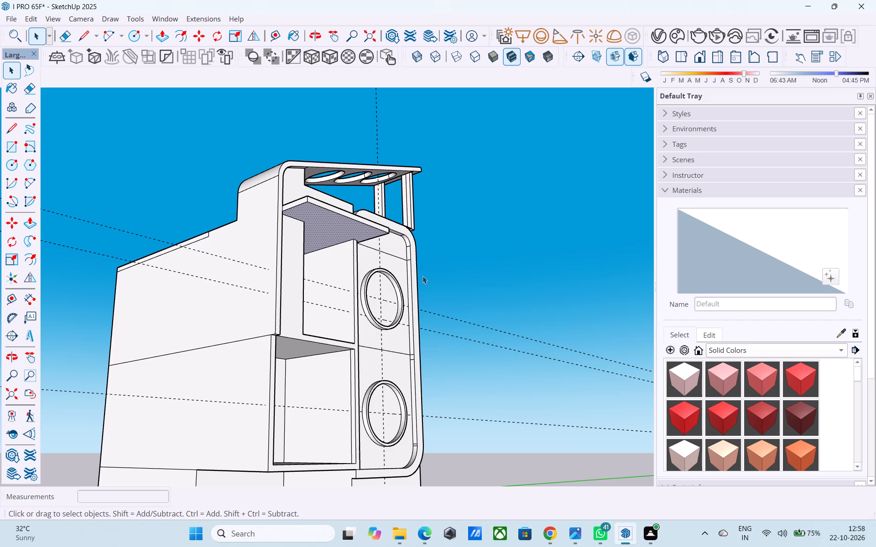
pyautogui.moveTo(144, 310); pyautogui.dragTo(42, 325, button='middle')
pyautogui.scroll(-1, 42, 324)
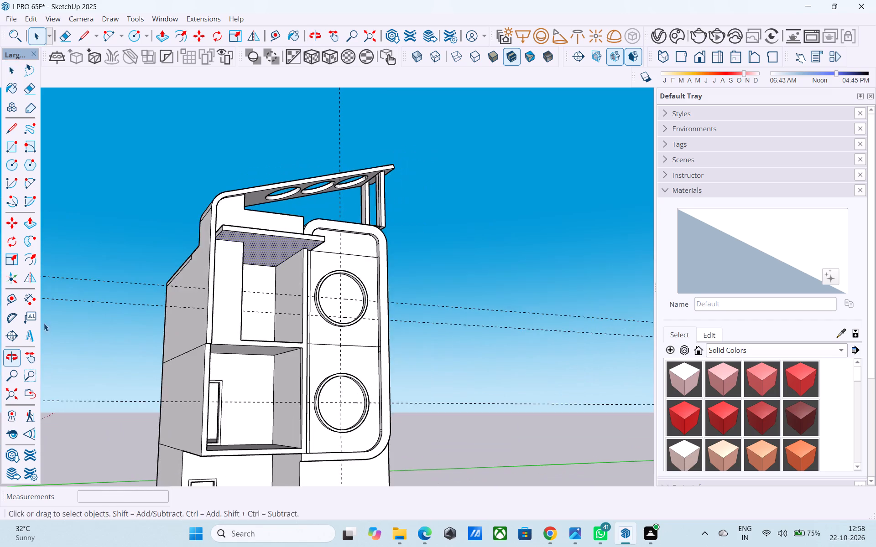
pyautogui.moveTo(209, 302); pyautogui.dragTo(120, 306, button='middle')
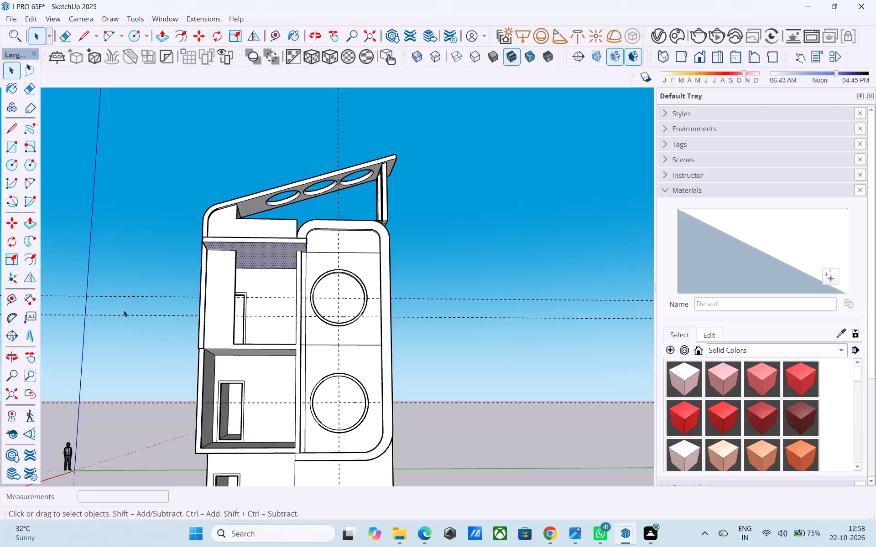
pyautogui.scroll(-5, 143, 311)
pyautogui.moveTo(132, 310); pyautogui.dragTo(150, 388, button='middle')
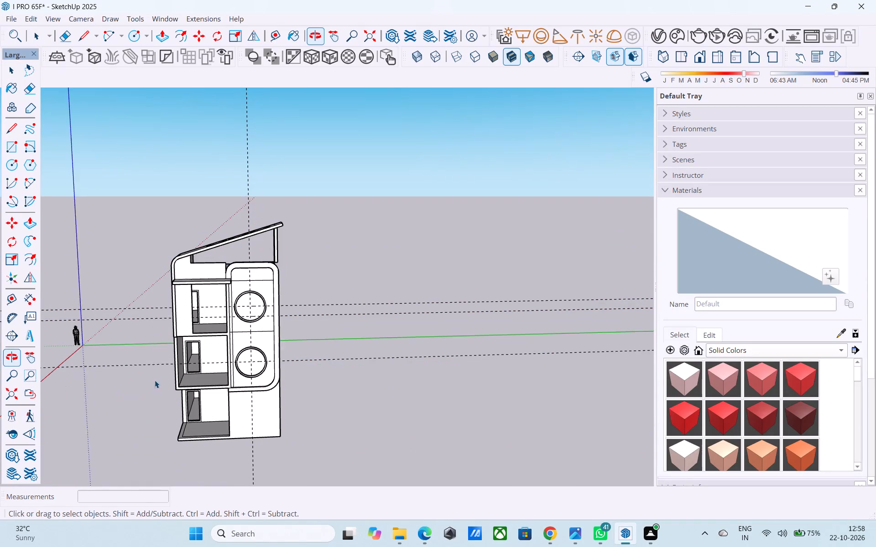
pyautogui.scroll(-3, 173, 316)
pyautogui.moveTo(167, 341); pyautogui.dragTo(160, 365, button='middle')
pyautogui.moveTo(160, 356); pyautogui.dragTo(156, 345, button='middle')
pyautogui.scroll(1, 212, 328)
pyautogui.moveTo(212, 328); pyautogui.dragTo(173, 325, button='middle')
pyautogui.scroll(8, 178, 325)
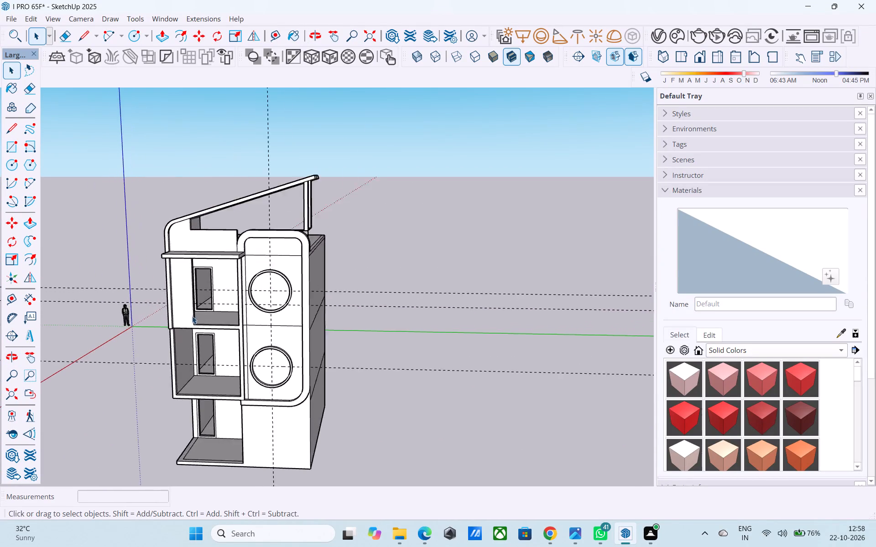
pyautogui.scroll(9, 192, 316)
pyautogui.moveTo(195, 326); pyautogui.dragTo(160, 335, button='middle')
pyautogui.scroll(3, 176, 335)
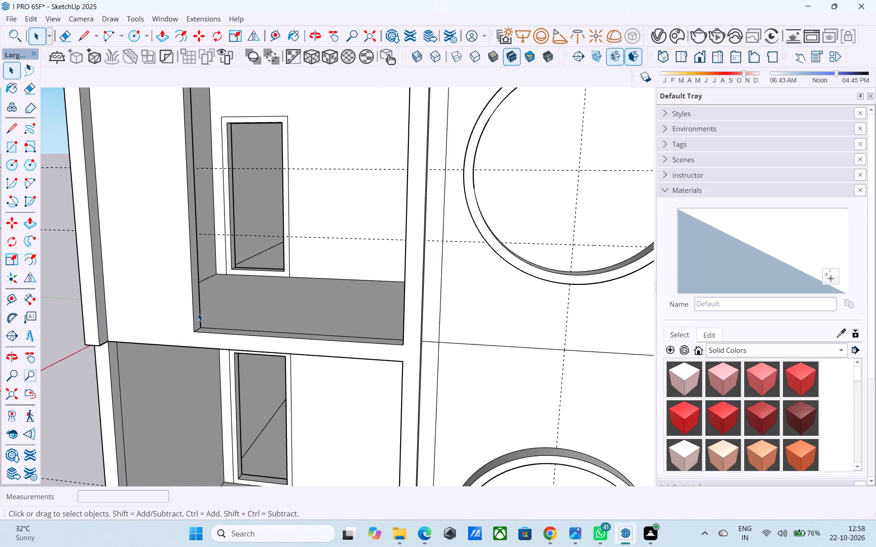
pyautogui.keyDown('shift'); pyautogui.moveTo(198, 319); pyautogui.dragTo(170, 353, button='middle'); pyautogui.keyUp('shift')
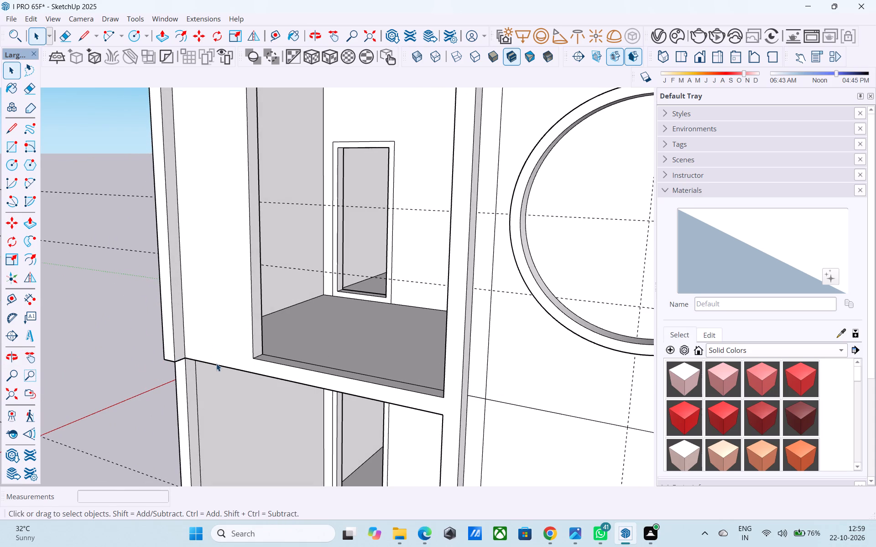
# Copy the short bottom edge of the wall end face beside the top-floor balcony opening 2' upward.
pyautogui.moveTo(217, 369); pyautogui.dragTo(206, 380, button='middle')
pyautogui.scroll(6, 233, 367)
pyautogui.click(273, 346)
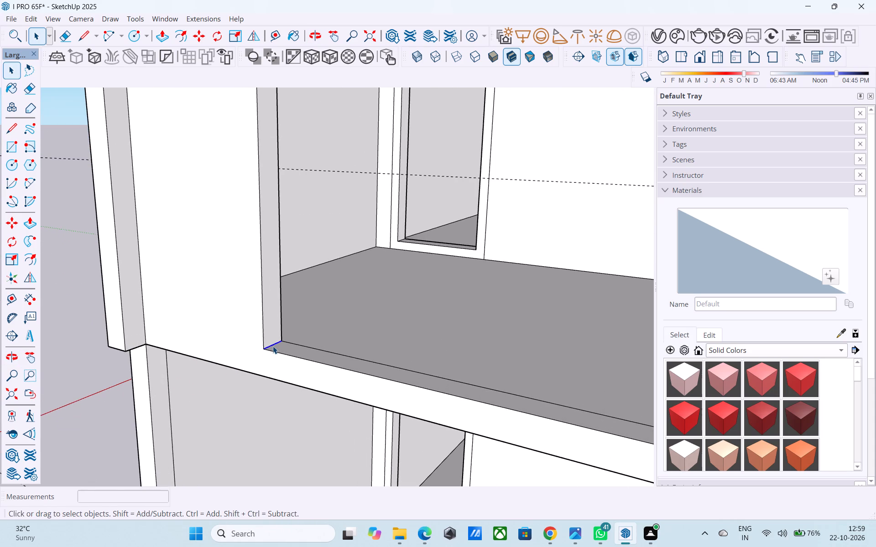
pyautogui.press('m')
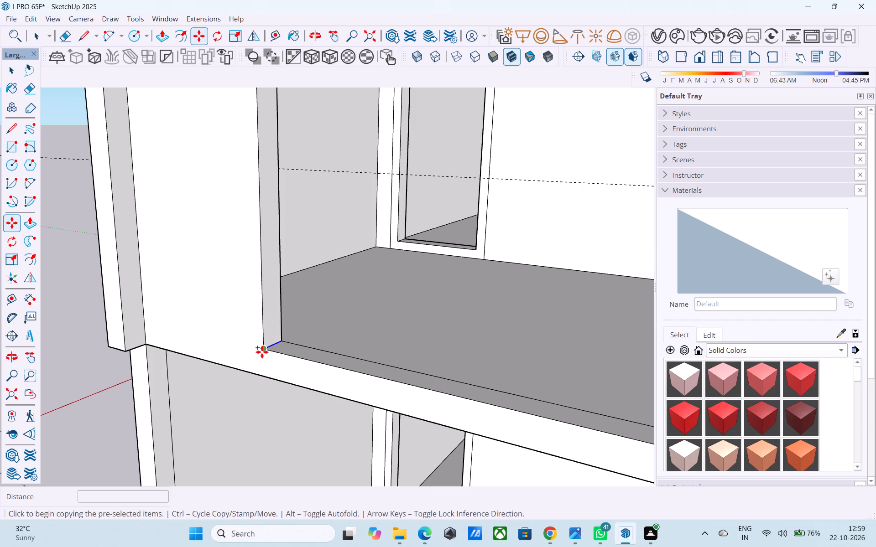
pyautogui.click(261, 352)
pyautogui.press('2')
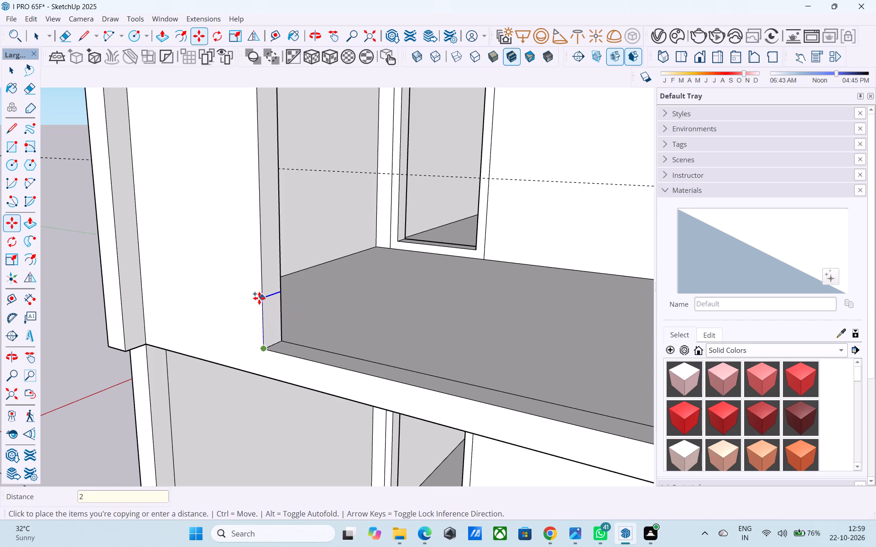
pyautogui.press("'")
pyautogui.press('Return')
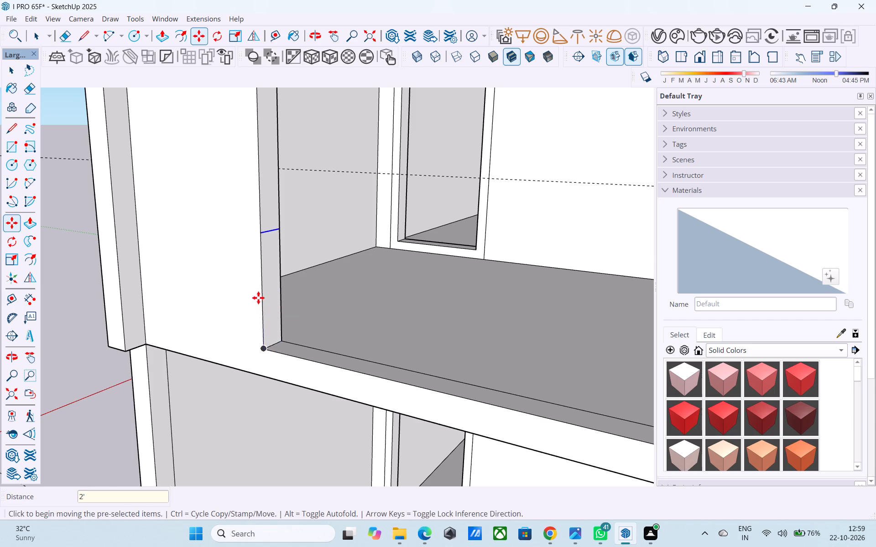
# Draw a line between the midpoints of the copied edge and the bottom edge, splitting the 2' high end face lengthwise.
pyautogui.press('space')
pyautogui.click(270, 289)
pyautogui.moveTo(267, 289); pyautogui.dragTo(223, 331, button='middle')
pyautogui.press('l')
pyautogui.click(221, 280)
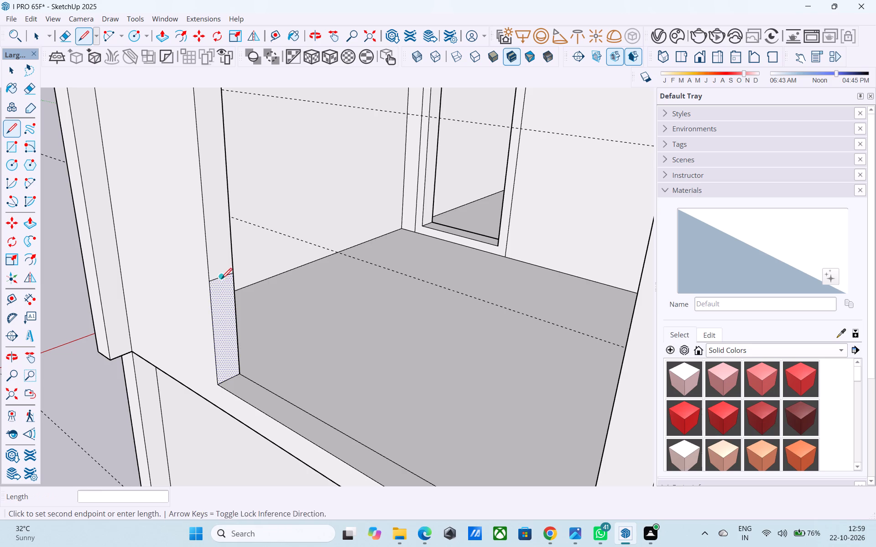
pyautogui.click(230, 376)
# Push/Pull the inner half of the 2' high end face 6' 6" across the top-floor balcony opening as a parapet.
pyautogui.press('space')
pyautogui.click(221, 349)
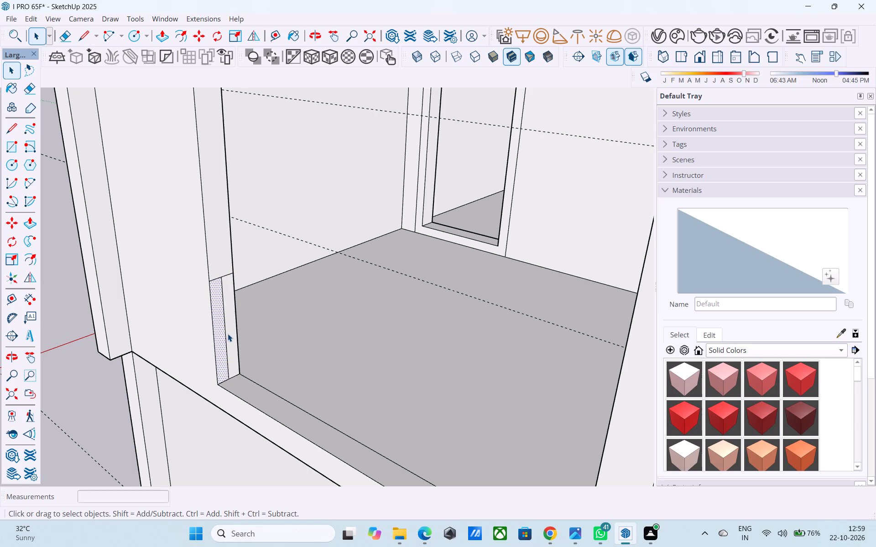
pyautogui.click(228, 334)
pyautogui.press('p')
pyautogui.click(228, 334)
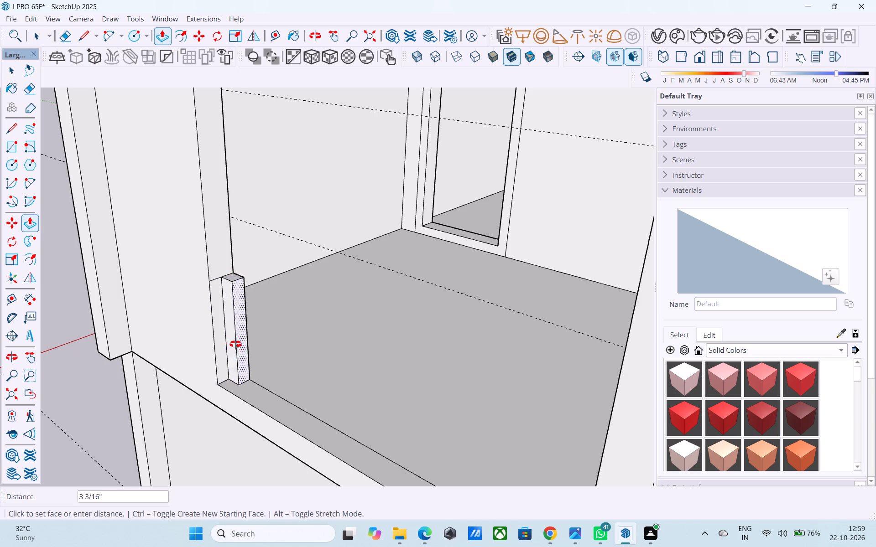
pyautogui.moveTo(235, 344); pyautogui.dragTo(463, 363, button='middle')
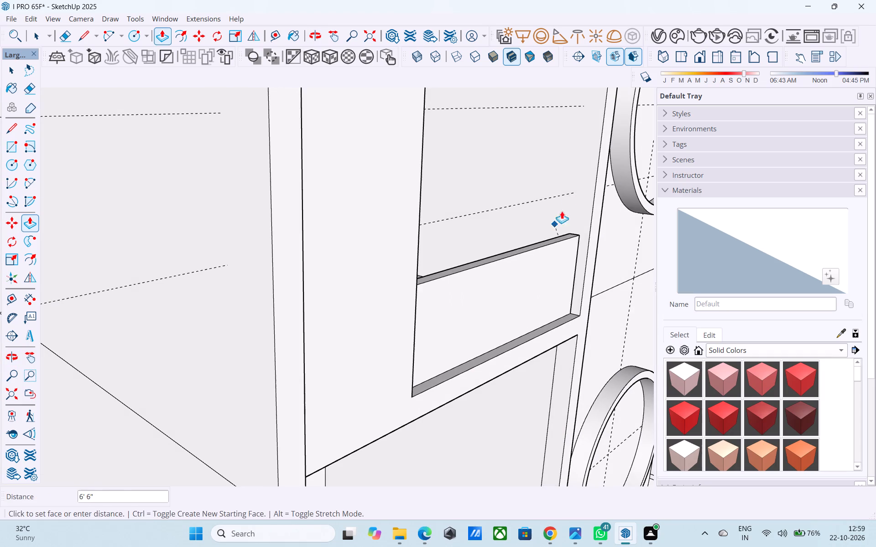
pyautogui.click(569, 191)
# Examine the new top-floor parapet and the balcony fronts from the front, side and below.
pyautogui.scroll(-1, 565, 334)
pyautogui.moveTo(555, 346); pyautogui.dragTo(387, 269, button='middle')
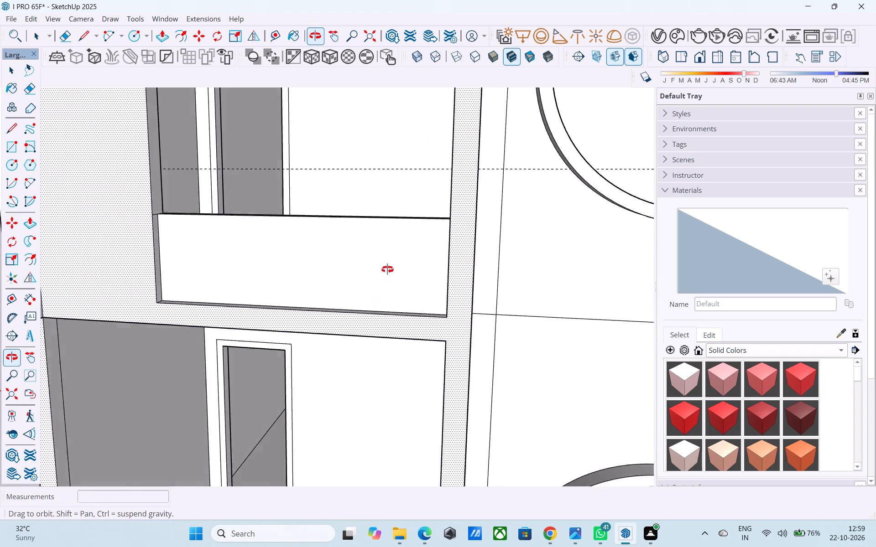
pyautogui.moveTo(387, 269); pyautogui.dragTo(360, 287, button='middle')
pyautogui.moveTo(368, 281); pyautogui.dragTo(392, 196, button='middle')
pyautogui.scroll(-8, 388, 200)
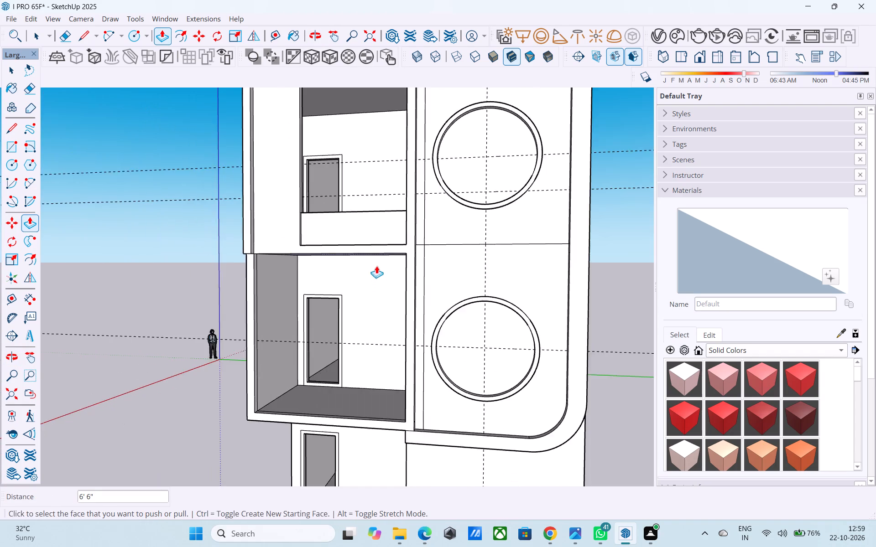
pyautogui.scroll(-5, 376, 266)
pyautogui.moveTo(368, 272); pyautogui.dragTo(367, 265, button='middle')
pyautogui.scroll(-2, 367, 265)
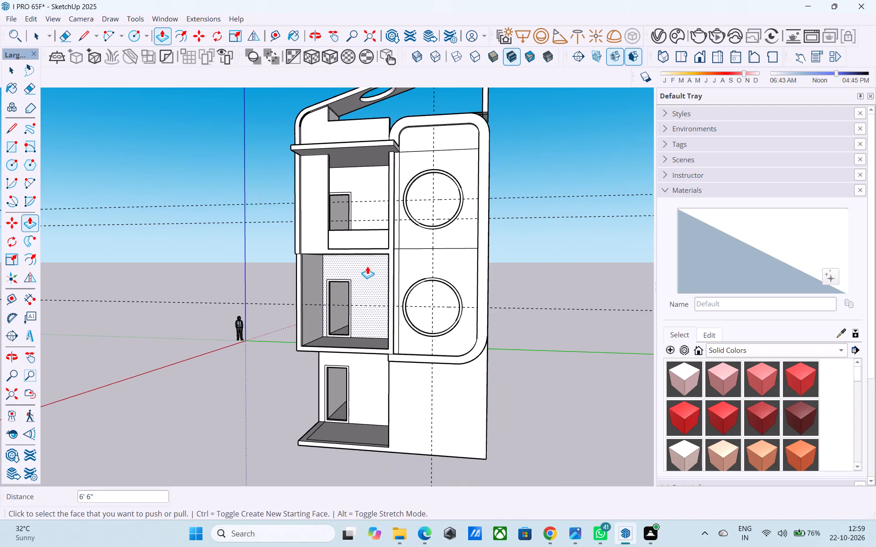
pyautogui.keyDown('shift'); pyautogui.moveTo(367, 273); pyautogui.dragTo(346, 312, button='middle'); pyautogui.keyUp('shift')
pyautogui.keyDown('shift'); pyautogui.moveTo(336, 338); pyautogui.dragTo(490, 342, button='middle'); pyautogui.keyUp('shift')
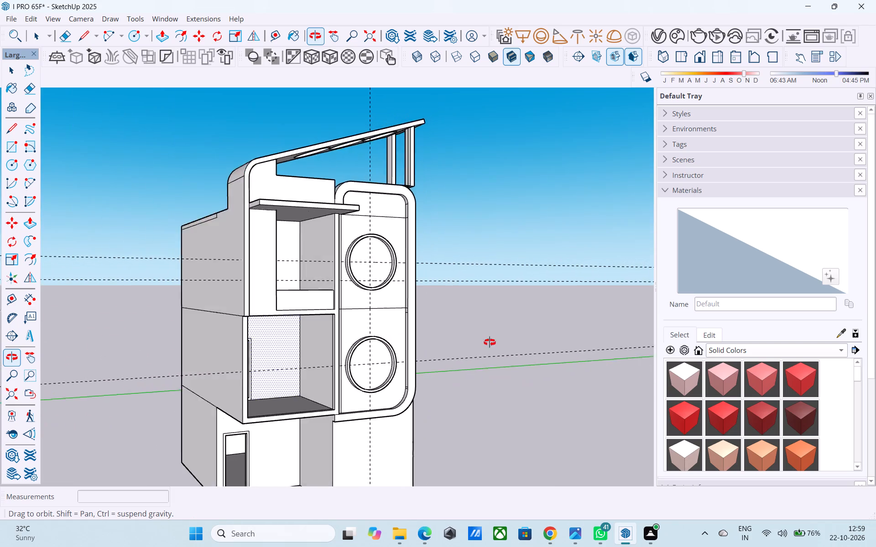
pyautogui.keyDown('shift'); pyautogui.moveTo(490, 342); pyautogui.dragTo(540, 372, button='middle'); pyautogui.keyUp('shift')
pyautogui.moveTo(324, 361); pyautogui.dragTo(349, 307, button='middle')
pyautogui.scroll(9, 343, 325)
pyautogui.moveTo(332, 341); pyautogui.dragTo(332, 315, button='middle')
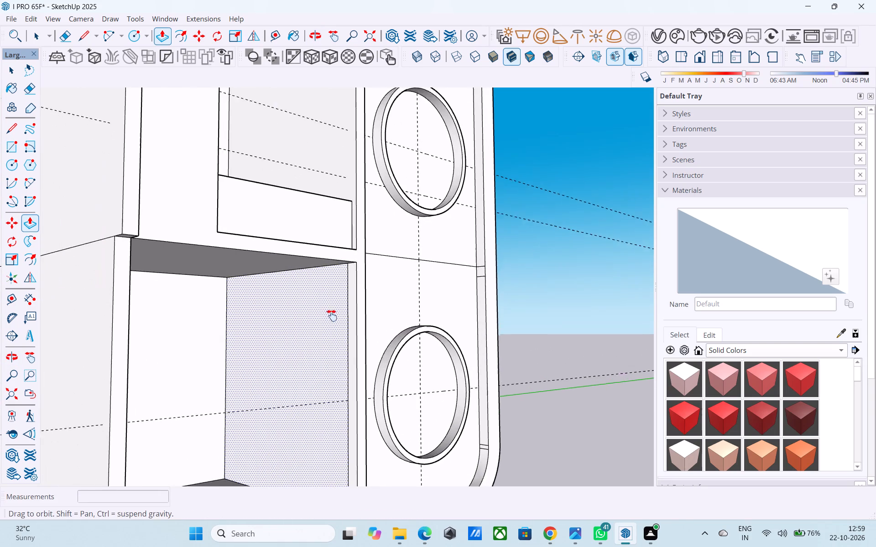
pyautogui.moveTo(332, 315); pyautogui.dragTo(332, 314, button='middle')
pyautogui.moveTo(333, 341); pyautogui.dragTo(328, 325, button='middle')
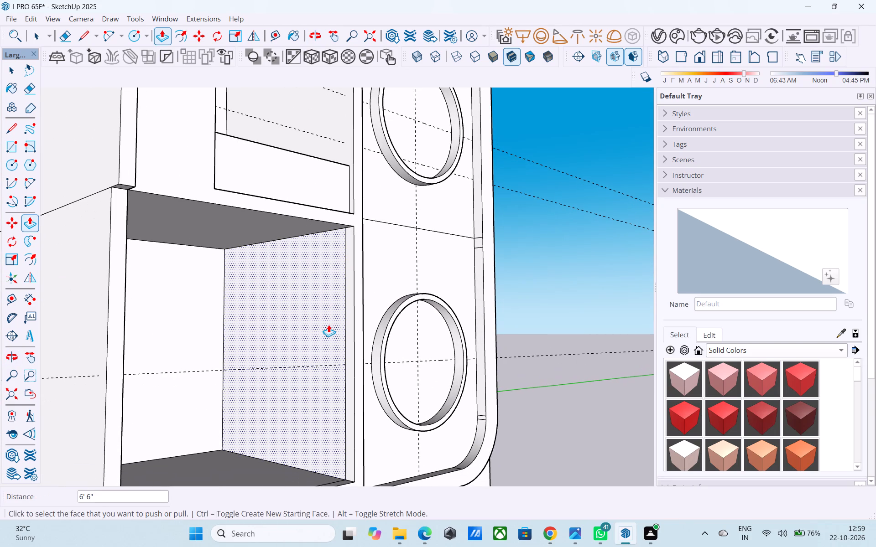
pyautogui.moveTo(329, 325); pyautogui.dragTo(330, 323, button='middle')
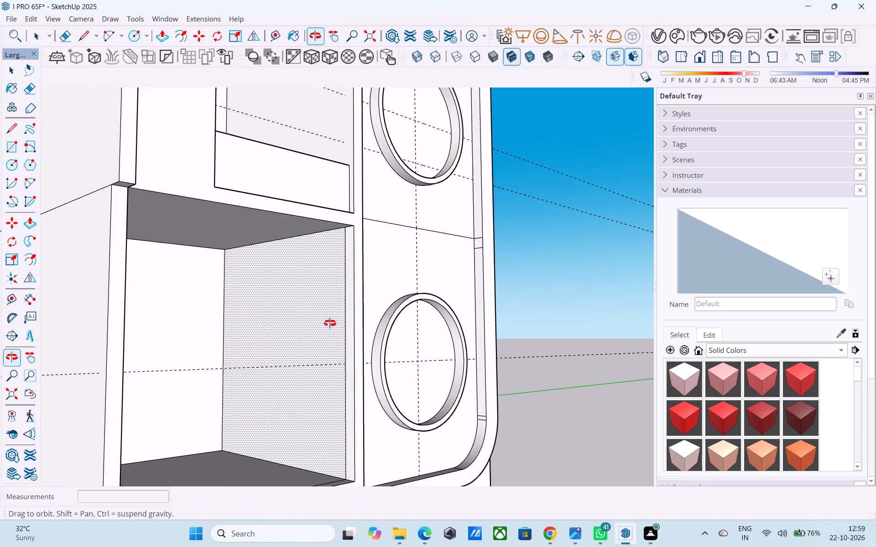
pyautogui.moveTo(330, 323); pyautogui.dragTo(336, 327, button='middle')
pyautogui.moveTo(339, 330); pyautogui.dragTo(355, 340, button='middle')
pyautogui.moveTo(355, 341); pyautogui.dragTo(345, 333, button='middle')
pyautogui.scroll(-5, 346, 334)
pyautogui.moveTo(347, 345); pyautogui.dragTo(307, 358, button='middle')
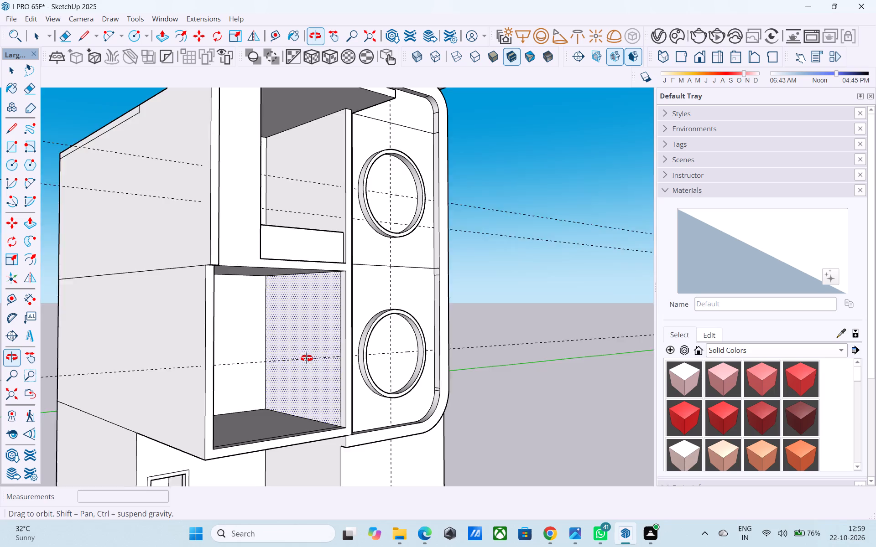
pyautogui.moveTo(307, 358); pyautogui.dragTo(209, 415, button='middle')
pyautogui.scroll(-1, 212, 411)
pyautogui.moveTo(339, 370); pyautogui.dragTo(568, 278, button='middle')
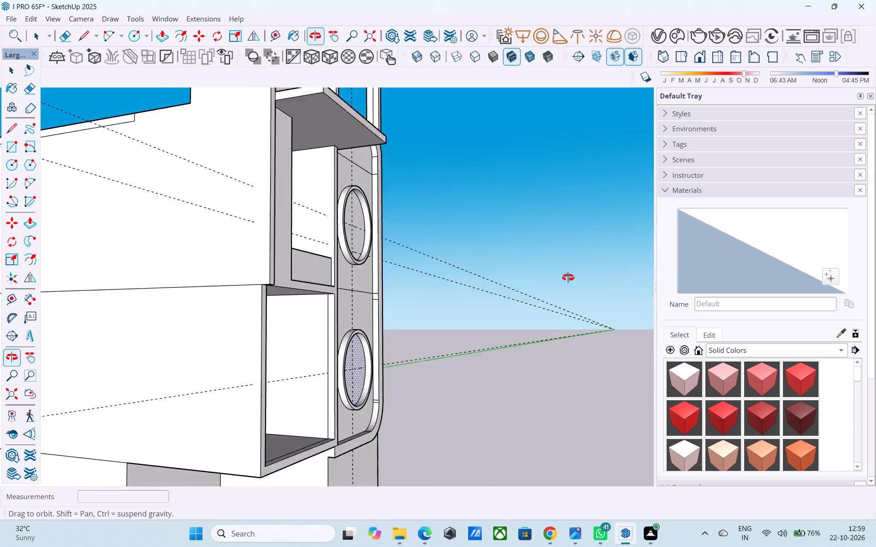
pyautogui.moveTo(568, 278); pyautogui.dragTo(491, 308, button='middle')
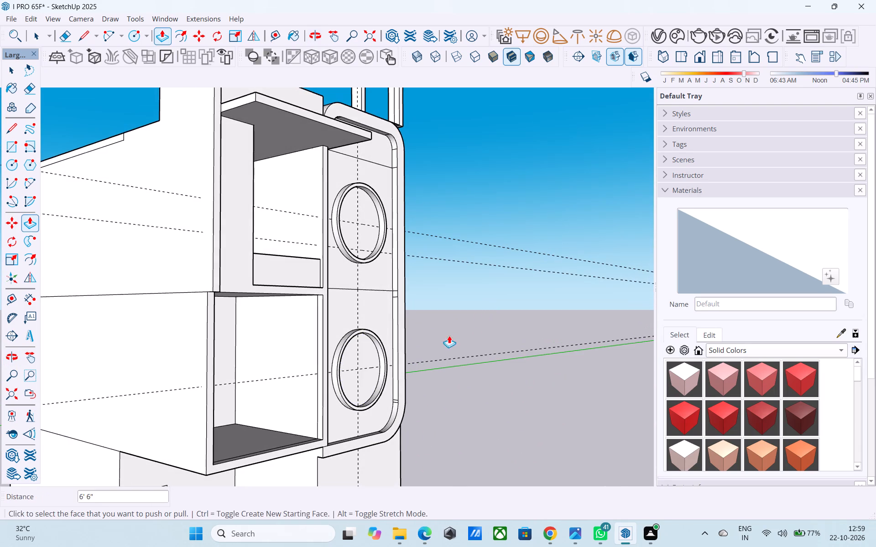
pyautogui.moveTo(423, 353); pyautogui.dragTo(430, 334, button='middle')
pyautogui.scroll(1, 292, 332)
# Check how far the shared front frame face extends around the two balcony openings by selecting it.
pyautogui.press('space')
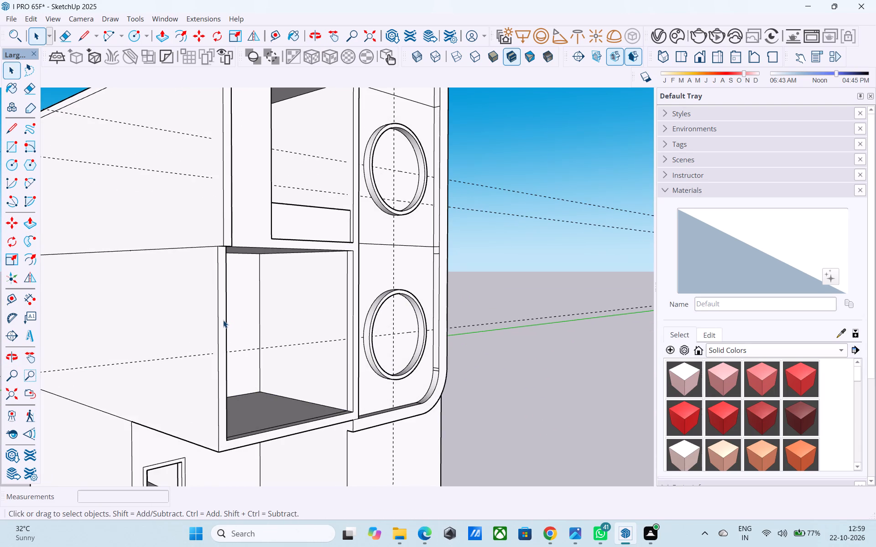
pyautogui.click(223, 320)
pyautogui.write('P')
pyautogui.press('space')
pyautogui.moveTo(222, 320); pyautogui.dragTo(157, 319, button='middle')
pyautogui.scroll(1, 158, 319)
pyautogui.click(178, 276)
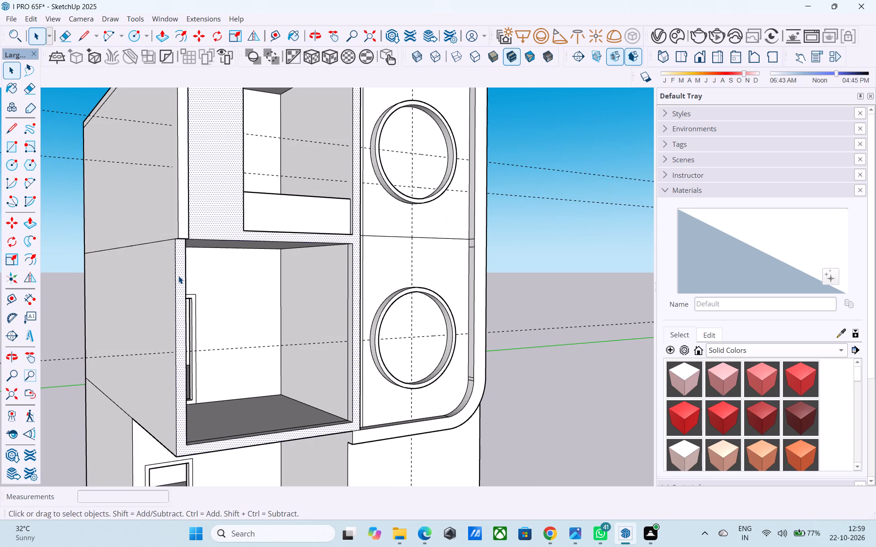
pyautogui.scroll(-4, 178, 276)
pyautogui.moveTo(334, 287); pyautogui.dragTo(310, 300, button='middle')
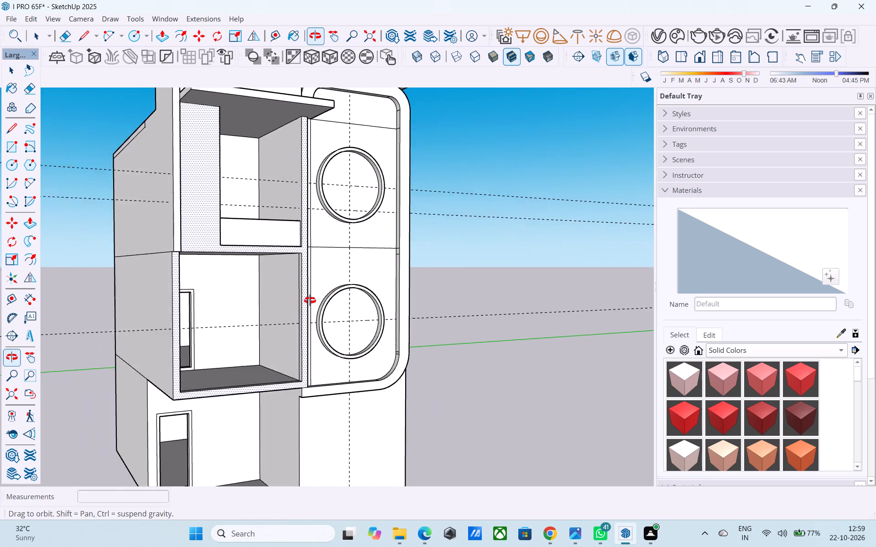
pyautogui.moveTo(310, 300); pyautogui.dragTo(414, 334, button='middle')
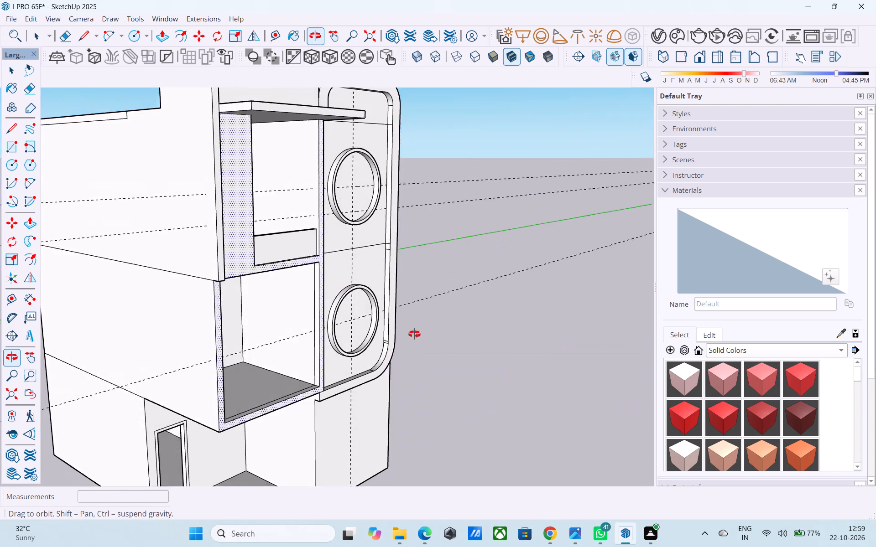
pyautogui.moveTo(414, 334); pyautogui.dragTo(383, 410, button='middle')
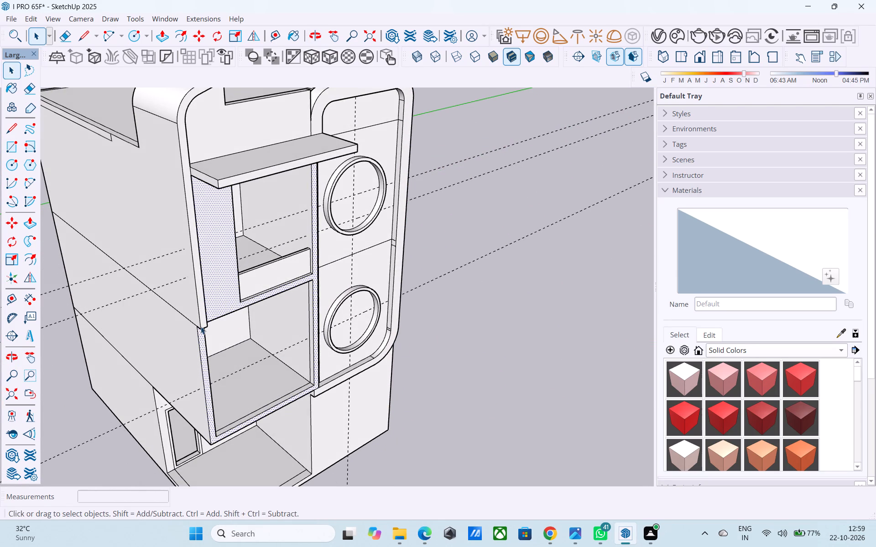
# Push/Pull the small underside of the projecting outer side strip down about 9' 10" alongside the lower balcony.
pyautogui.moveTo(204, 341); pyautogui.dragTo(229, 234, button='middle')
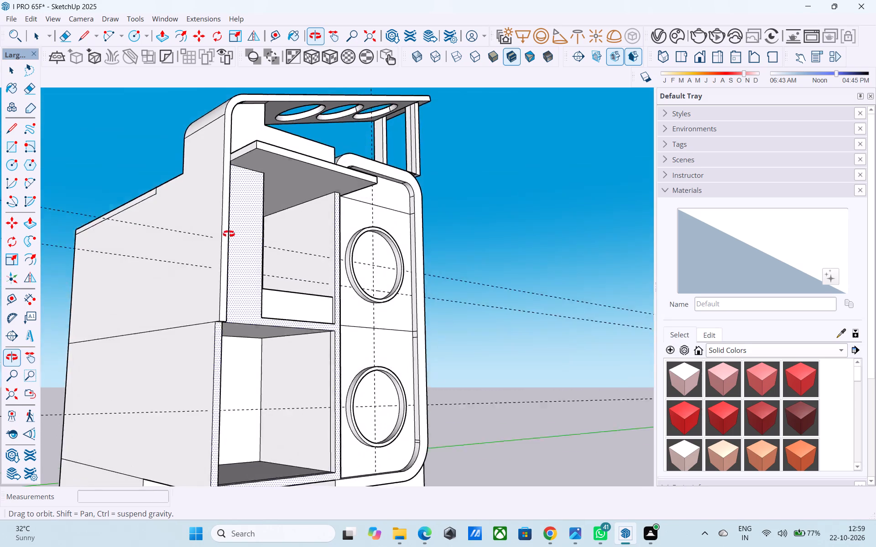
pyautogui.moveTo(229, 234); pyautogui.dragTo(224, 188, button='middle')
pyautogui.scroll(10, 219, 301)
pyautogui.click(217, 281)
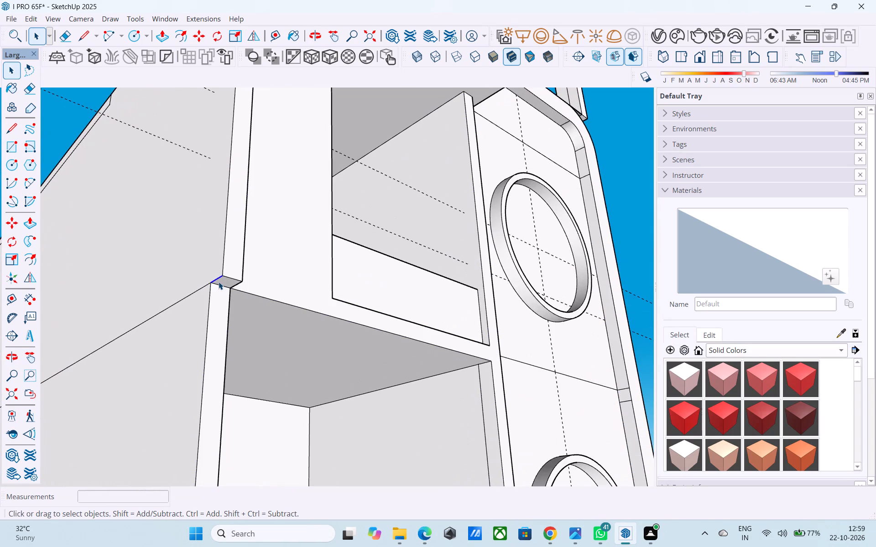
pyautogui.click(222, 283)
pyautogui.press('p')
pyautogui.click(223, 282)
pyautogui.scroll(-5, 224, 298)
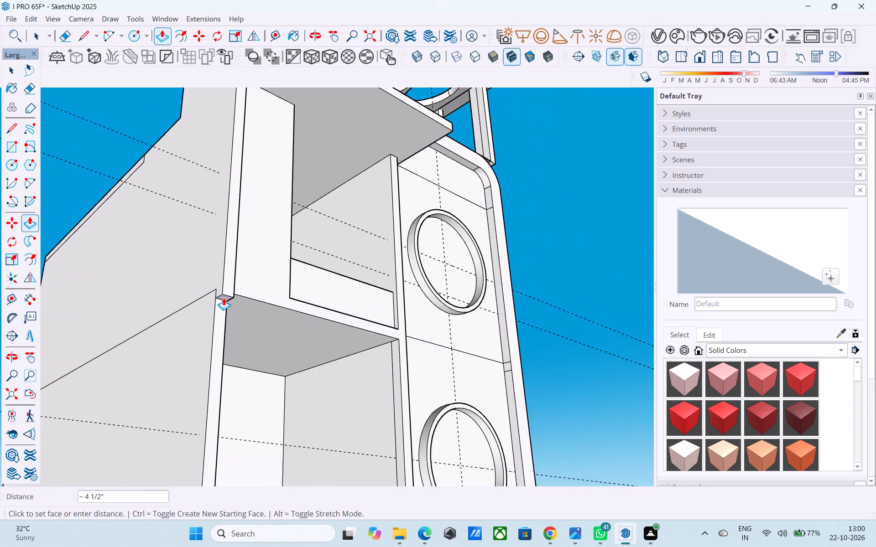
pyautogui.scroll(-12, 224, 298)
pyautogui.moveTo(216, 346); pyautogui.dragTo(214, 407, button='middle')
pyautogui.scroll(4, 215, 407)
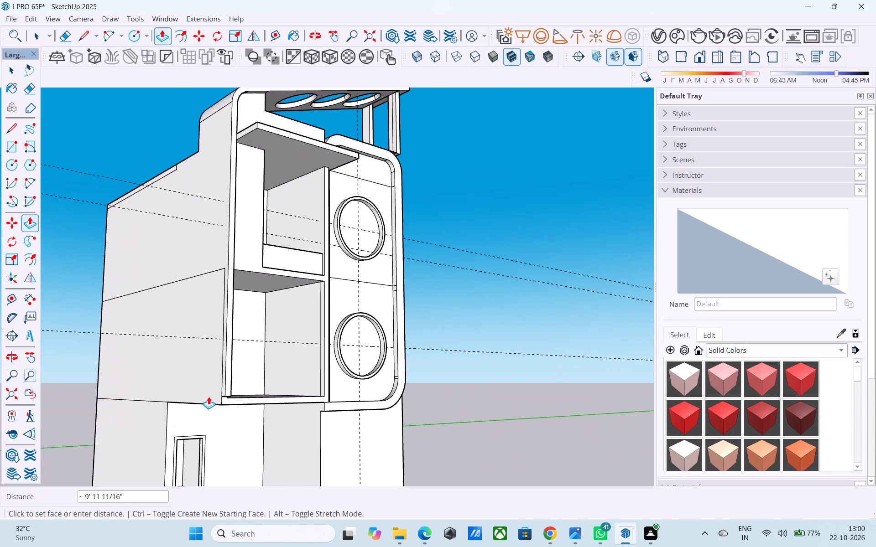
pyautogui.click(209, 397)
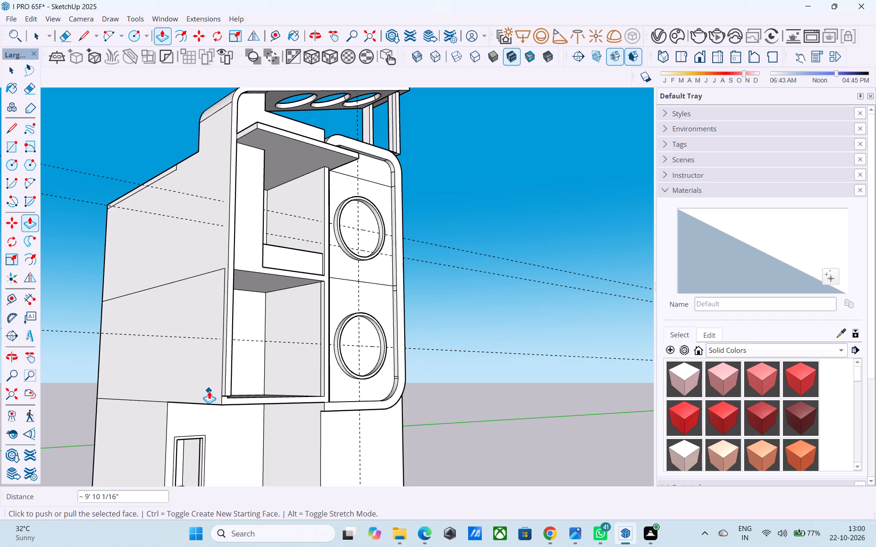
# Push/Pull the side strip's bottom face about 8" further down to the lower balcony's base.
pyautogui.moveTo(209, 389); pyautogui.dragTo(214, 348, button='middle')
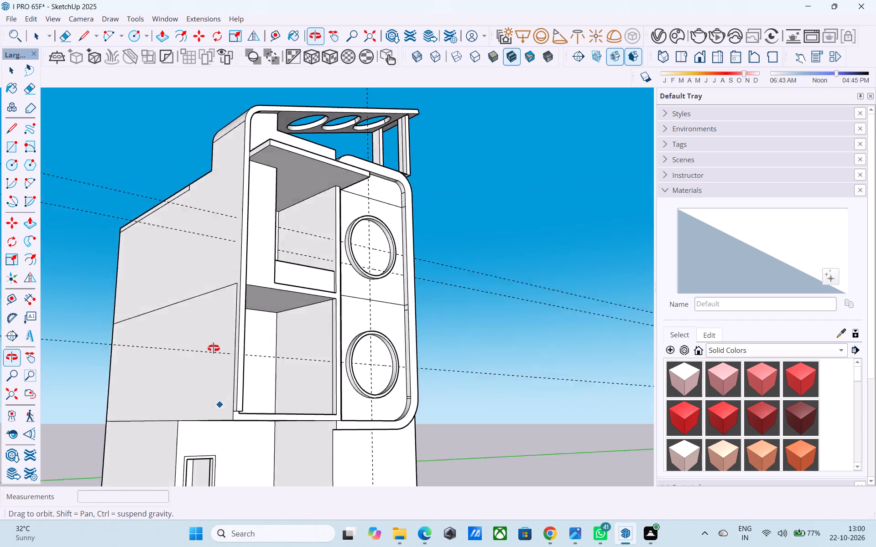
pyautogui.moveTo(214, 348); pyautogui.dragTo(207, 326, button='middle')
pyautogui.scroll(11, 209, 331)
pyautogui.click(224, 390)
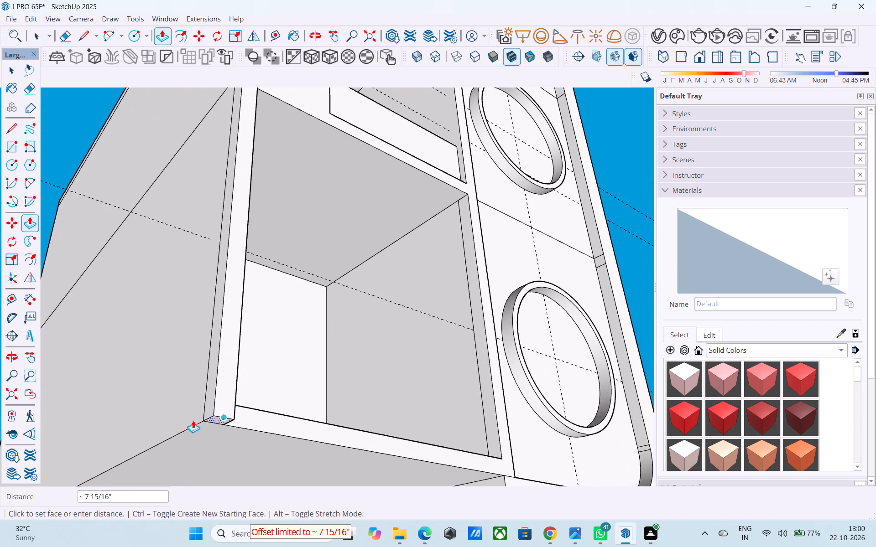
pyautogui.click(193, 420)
# Examine the lengthened outer side strip and the balcony fronts from several sides.
pyautogui.scroll(-3, 298, 320)
pyautogui.moveTo(298, 320); pyautogui.dragTo(132, 416, button='middle')
pyautogui.keyDown('shift'); pyautogui.moveTo(240, 402); pyautogui.dragTo(167, 398, button='middle'); pyautogui.keyUp('shift')
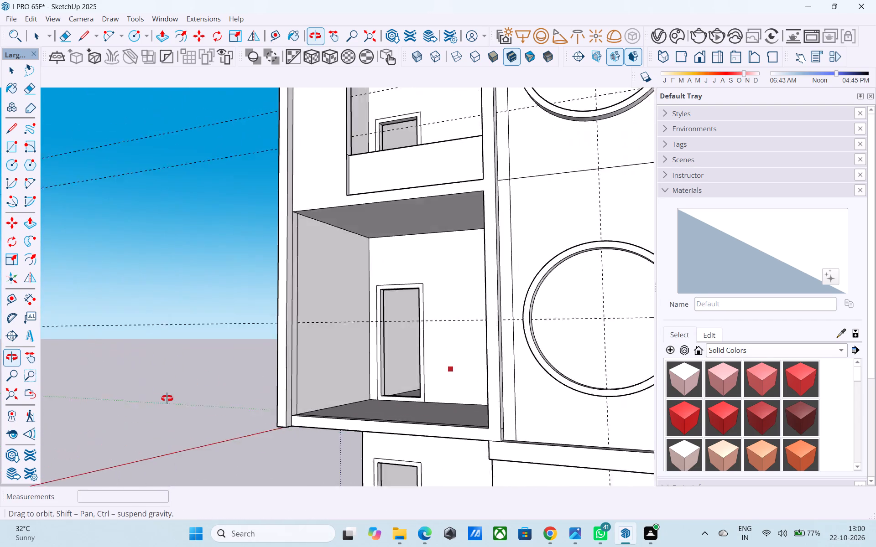
pyautogui.keyDown('shift'); pyautogui.moveTo(167, 398); pyautogui.dragTo(104, 418, button='middle'); pyautogui.keyUp('shift')
pyautogui.keyDown('shift'); pyautogui.moveTo(308, 409); pyautogui.dragTo(374, 401, button='middle'); pyautogui.keyUp('shift')
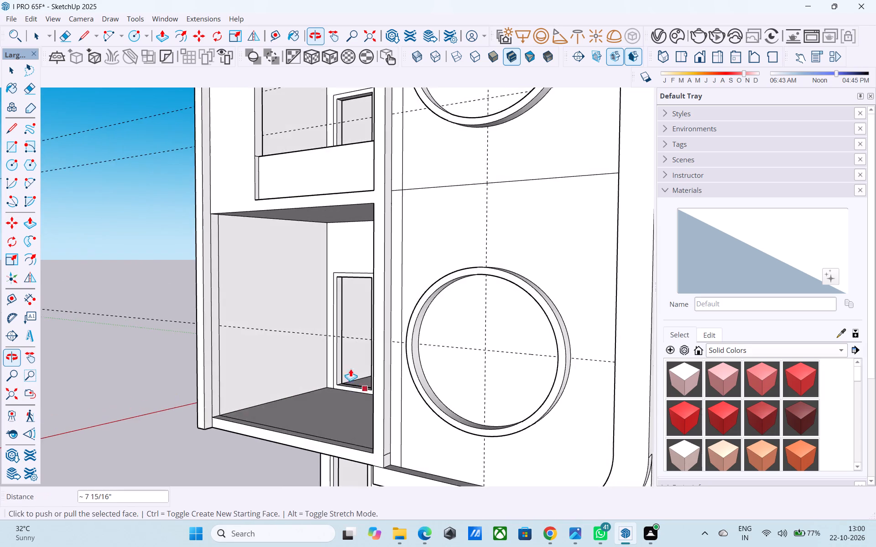
pyautogui.scroll(-9, 347, 364)
pyautogui.keyDown('shift'); pyautogui.moveTo(349, 324); pyautogui.dragTo(290, 398, button='middle'); pyautogui.keyUp('shift')
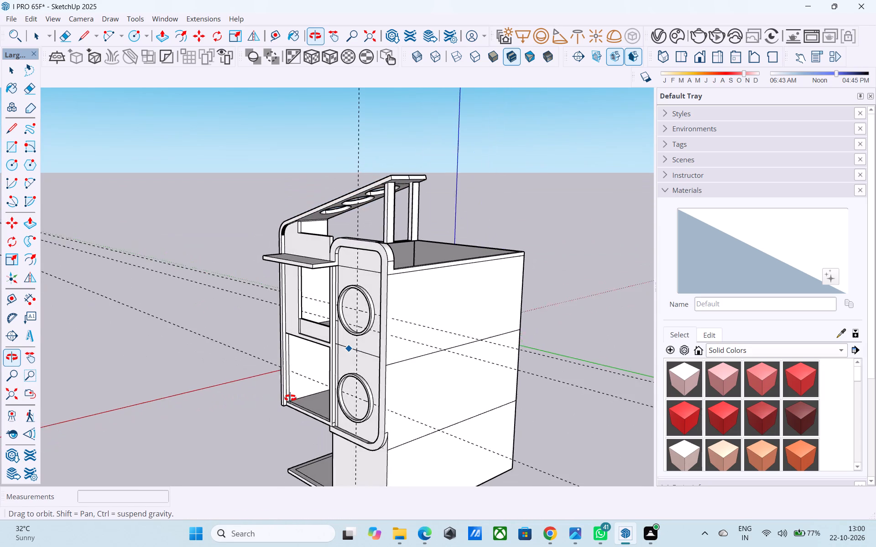
pyautogui.keyDown('shift'); pyautogui.moveTo(290, 398); pyautogui.dragTo(439, 402, button='middle'); pyautogui.keyUp('shift')
pyautogui.scroll(5, 303, 433)
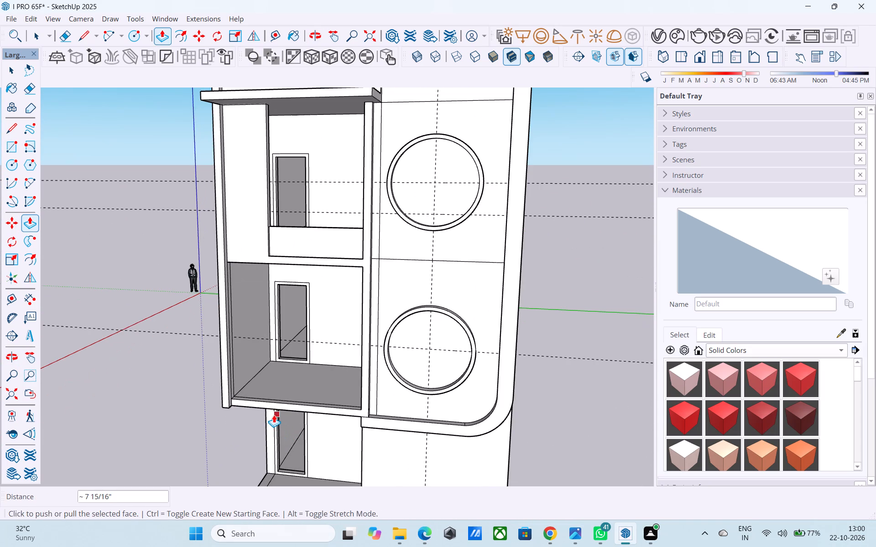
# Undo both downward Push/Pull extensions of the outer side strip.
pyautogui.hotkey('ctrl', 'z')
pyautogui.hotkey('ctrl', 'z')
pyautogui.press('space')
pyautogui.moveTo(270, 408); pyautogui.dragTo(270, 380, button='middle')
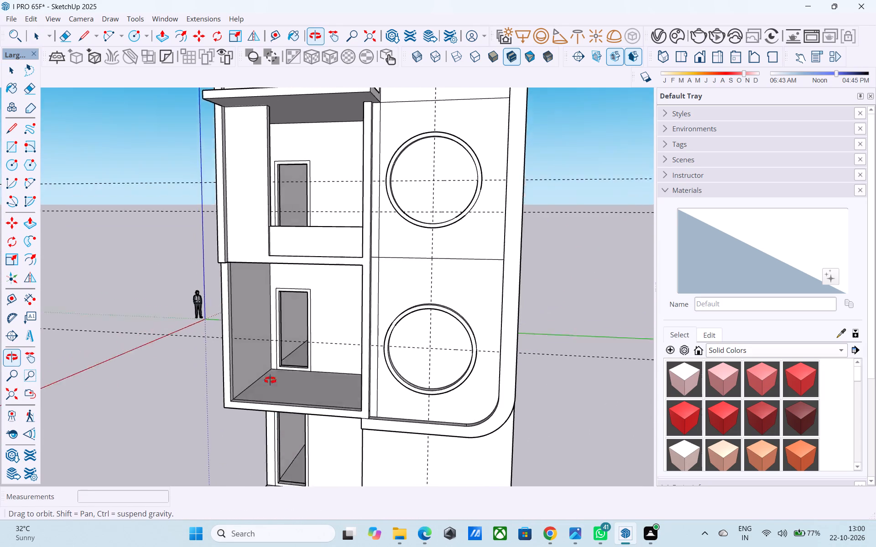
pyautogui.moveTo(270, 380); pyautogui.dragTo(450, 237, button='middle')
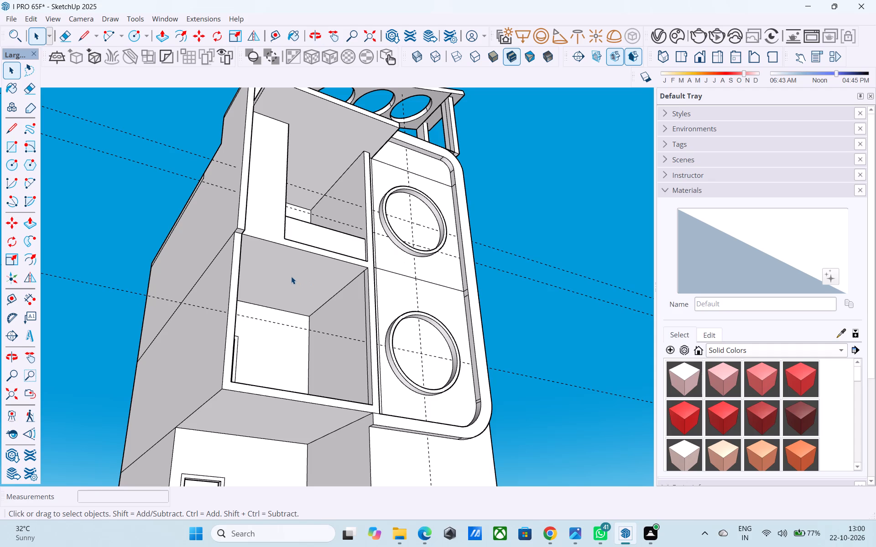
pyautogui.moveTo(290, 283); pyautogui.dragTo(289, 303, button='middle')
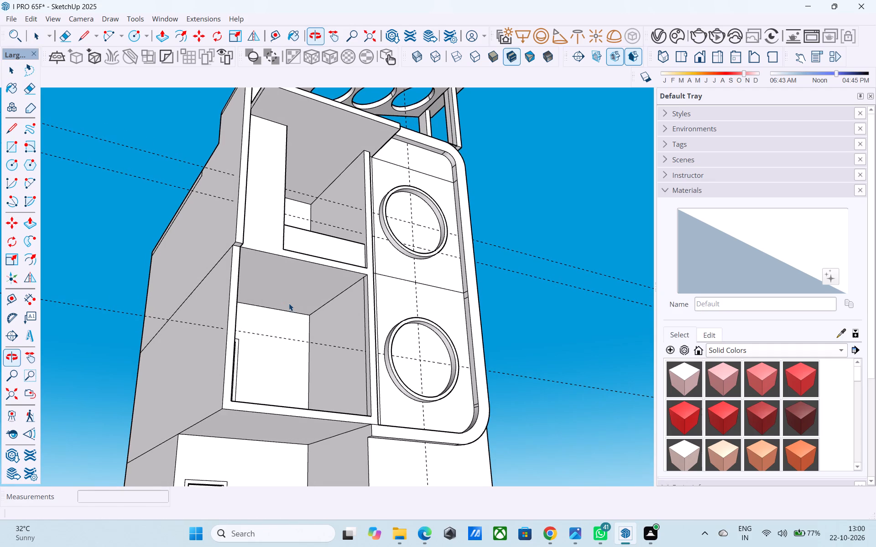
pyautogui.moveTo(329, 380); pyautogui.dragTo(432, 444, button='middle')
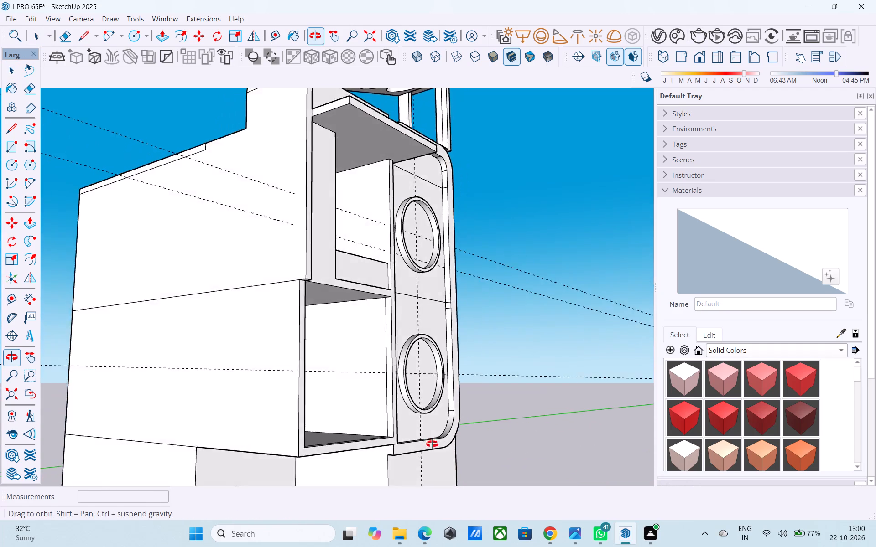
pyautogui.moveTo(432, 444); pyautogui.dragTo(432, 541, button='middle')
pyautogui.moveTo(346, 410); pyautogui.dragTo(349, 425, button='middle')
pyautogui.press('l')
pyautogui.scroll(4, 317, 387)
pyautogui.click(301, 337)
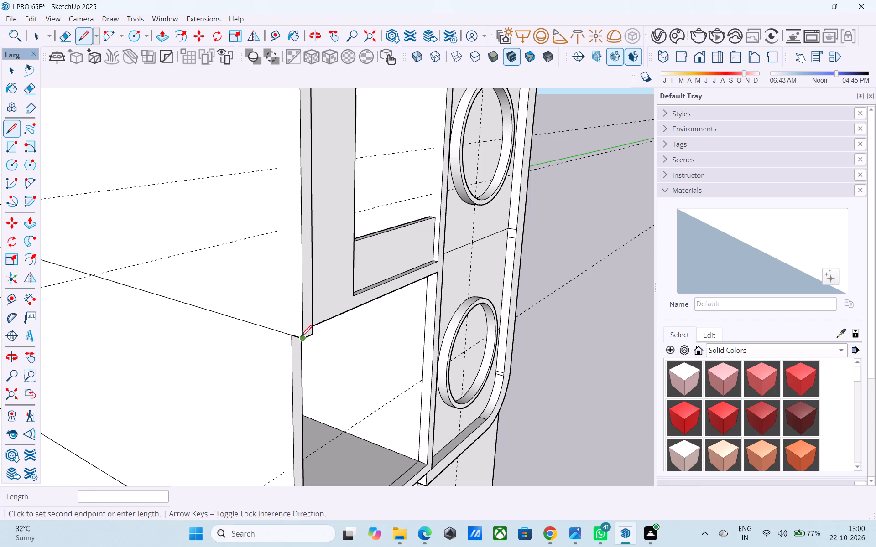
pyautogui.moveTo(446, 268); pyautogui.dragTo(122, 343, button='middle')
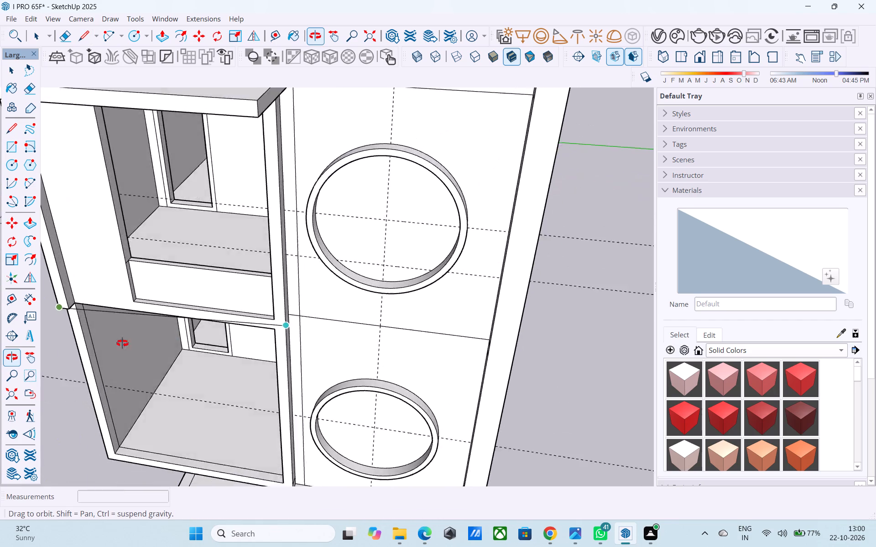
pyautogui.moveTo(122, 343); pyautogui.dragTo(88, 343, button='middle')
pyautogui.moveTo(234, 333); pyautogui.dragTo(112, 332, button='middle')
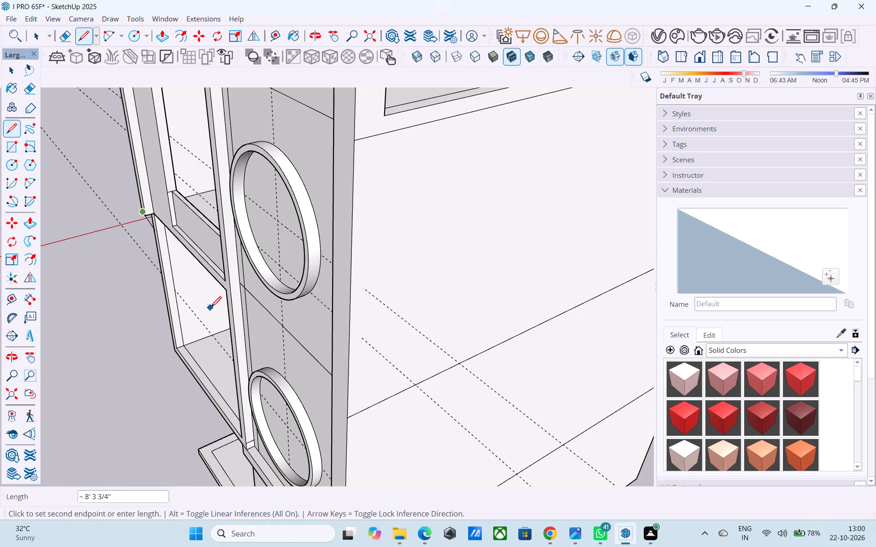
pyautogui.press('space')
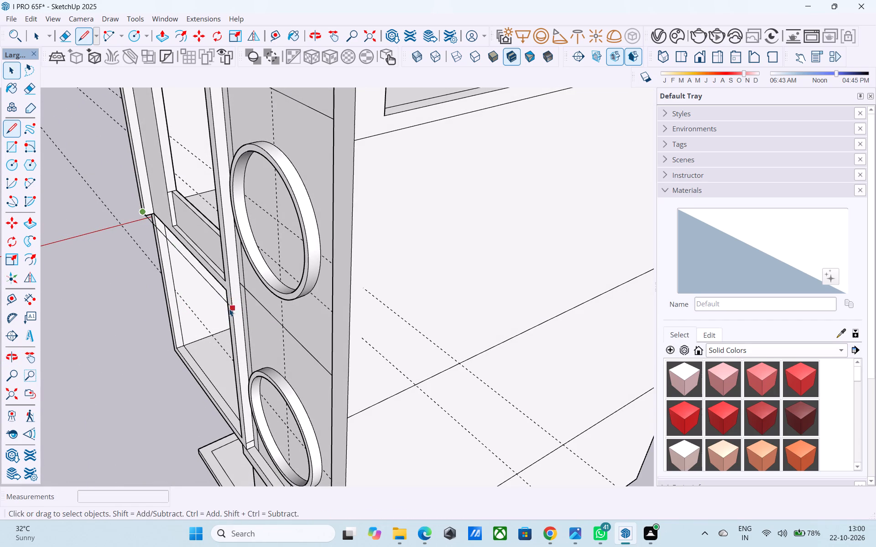
# Draw a short vertical edge across the slab front between the balconies, separating the slab face from the divider strip.
pyautogui.moveTo(229, 308); pyautogui.dragTo(324, 257, button='middle')
pyautogui.scroll(-2, 332, 268)
pyautogui.scroll(2, 334, 275)
pyautogui.scroll(-2, 334, 275)
pyautogui.scroll(1, 335, 277)
pyautogui.scroll(-5, 338, 284)
pyautogui.moveTo(340, 302); pyautogui.dragTo(438, 196, button='middle')
pyautogui.scroll(-4, 438, 203)
pyautogui.moveTo(389, 279); pyautogui.dragTo(407, 277, button='middle')
pyautogui.scroll(3, 318, 279)
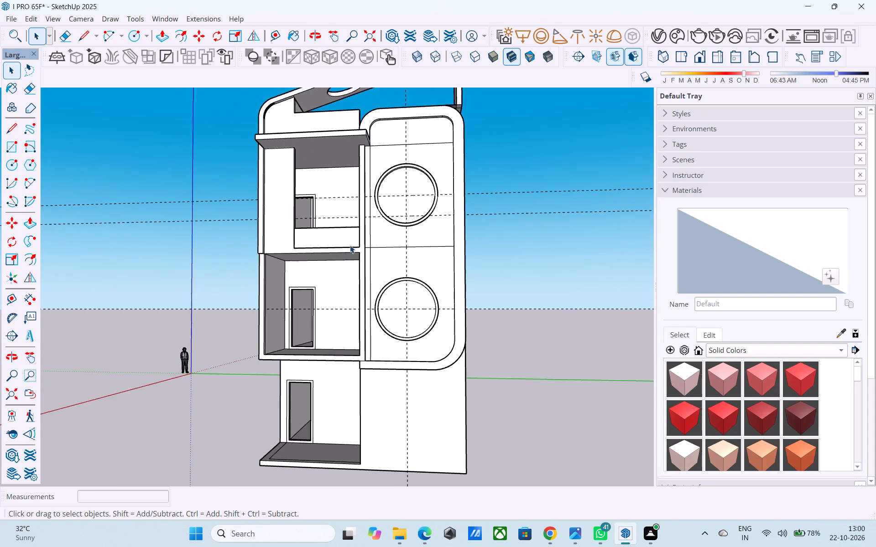
pyautogui.scroll(3, 350, 245)
pyautogui.scroll(-4, 365, 236)
pyautogui.moveTo(365, 244); pyautogui.dragTo(381, 294, button='middle')
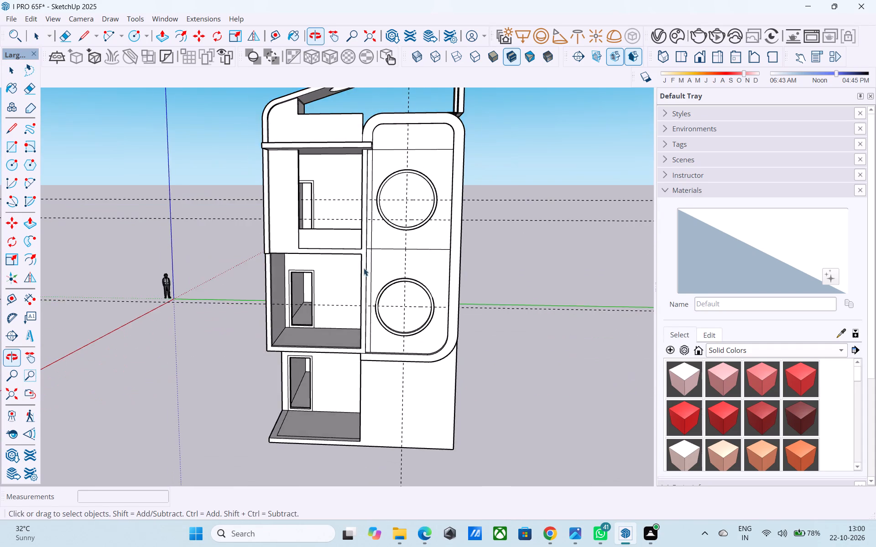
pyautogui.scroll(5, 363, 266)
pyautogui.press('l')
pyautogui.scroll(4, 360, 248)
pyautogui.click(362, 241)
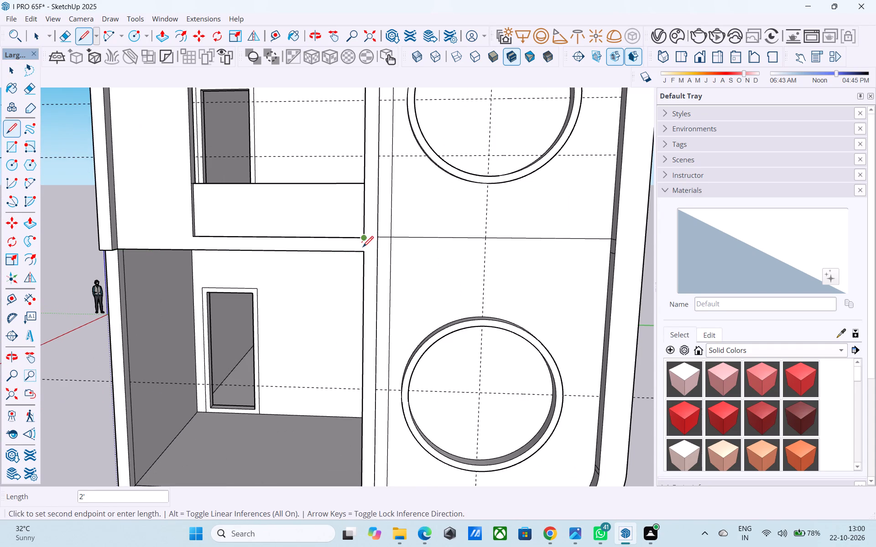
pyautogui.click(361, 255)
pyautogui.press('space')
# Push/Pull the joined divider and lower balcony frame face 6" outward, flush with the projecting upper side strip.
pyautogui.click(368, 246)
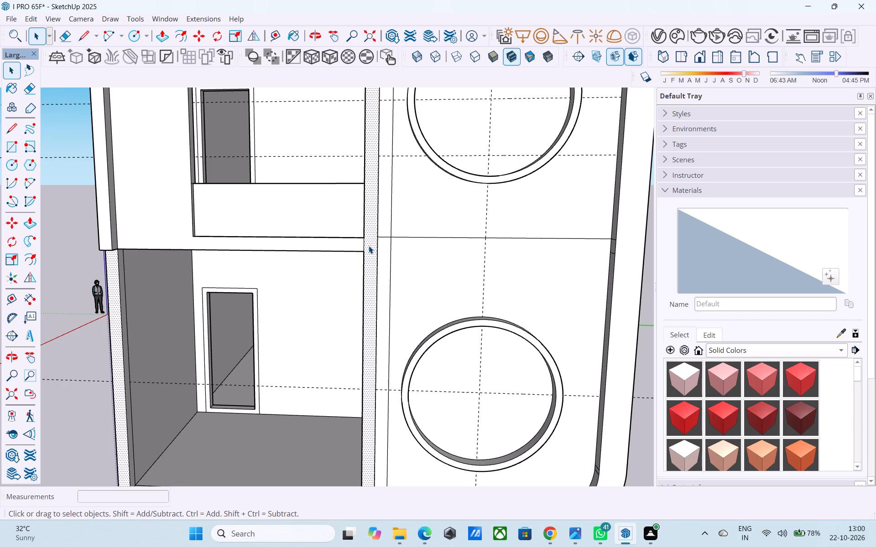
pyautogui.press('p')
pyautogui.click(369, 246)
pyautogui.click(110, 222)
# Examine the pulled-out frame around the lower balcony, the divider strip and the canopy junction from several sides.
pyautogui.moveTo(112, 229); pyautogui.dragTo(359, 237, button='middle')
pyautogui.scroll(-7, 375, 250)
pyautogui.moveTo(382, 275); pyautogui.dragTo(372, 343, button='middle')
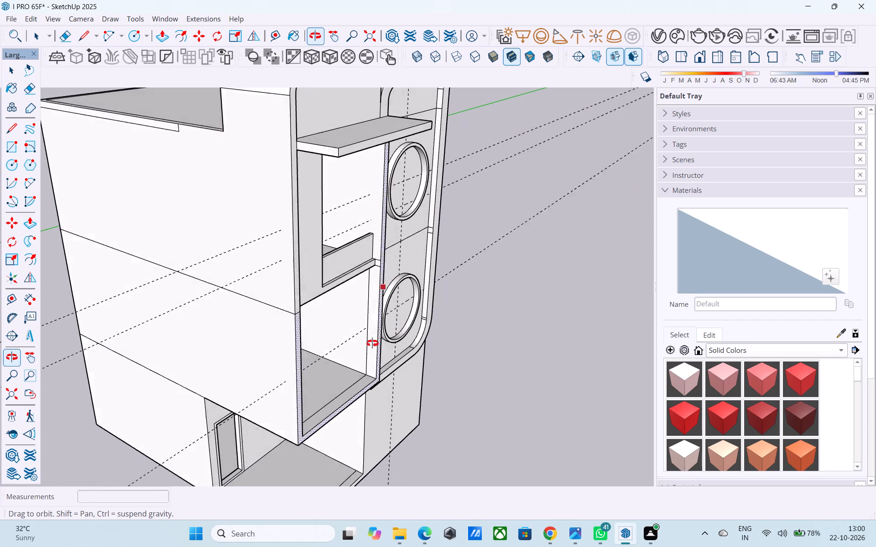
pyautogui.moveTo(372, 343); pyautogui.dragTo(371, 344, button='middle')
pyautogui.scroll(3, 360, 289)
pyautogui.keyDown('shift'); pyautogui.moveTo(358, 287); pyautogui.dragTo(250, 302, button='middle'); pyautogui.keyUp('shift')
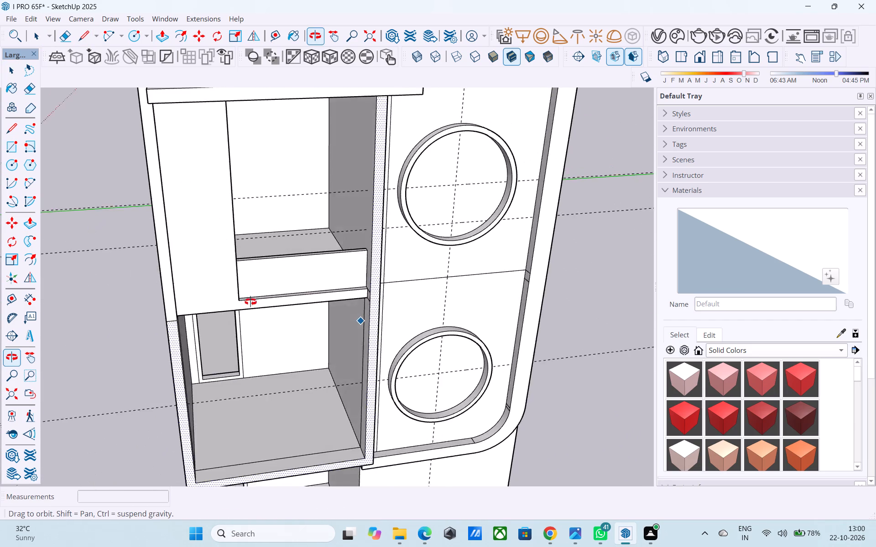
pyautogui.keyDown('shift'); pyautogui.moveTo(250, 302); pyautogui.dragTo(256, 341, button='middle'); pyautogui.keyUp('shift')
pyautogui.scroll(1, 250, 302)
pyautogui.scroll(-4, 246, 315)
pyautogui.keyDown('shift'); pyautogui.moveTo(244, 325); pyautogui.dragTo(206, 348, button='middle'); pyautogui.keyUp('shift')
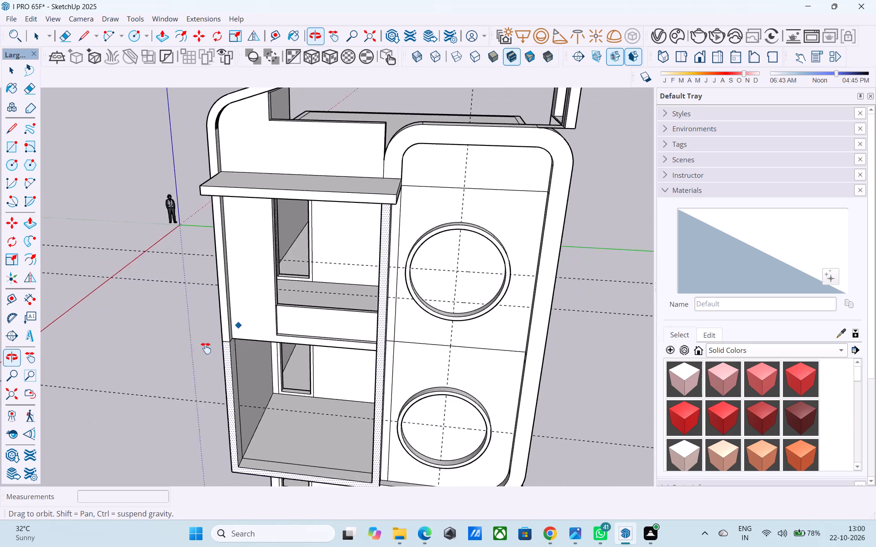
pyautogui.keyDown('shift'); pyautogui.moveTo(206, 348); pyautogui.dragTo(221, 236, button='middle'); pyautogui.keyUp('shift')
pyautogui.scroll(-4, 227, 243)
pyautogui.keyDown('shift'); pyautogui.moveTo(297, 274); pyautogui.dragTo(94, 315, button='middle'); pyautogui.keyUp('shift')
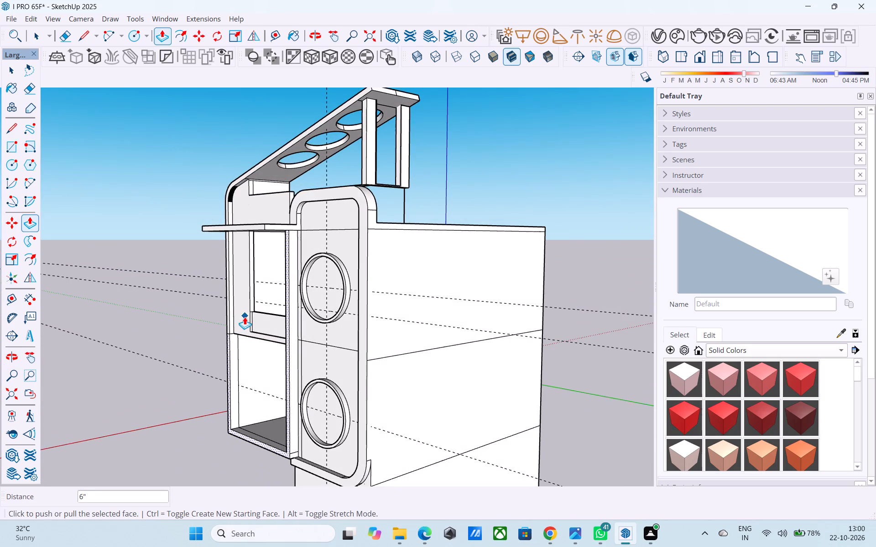
pyautogui.moveTo(245, 317); pyautogui.dragTo(235, 345, button='middle')
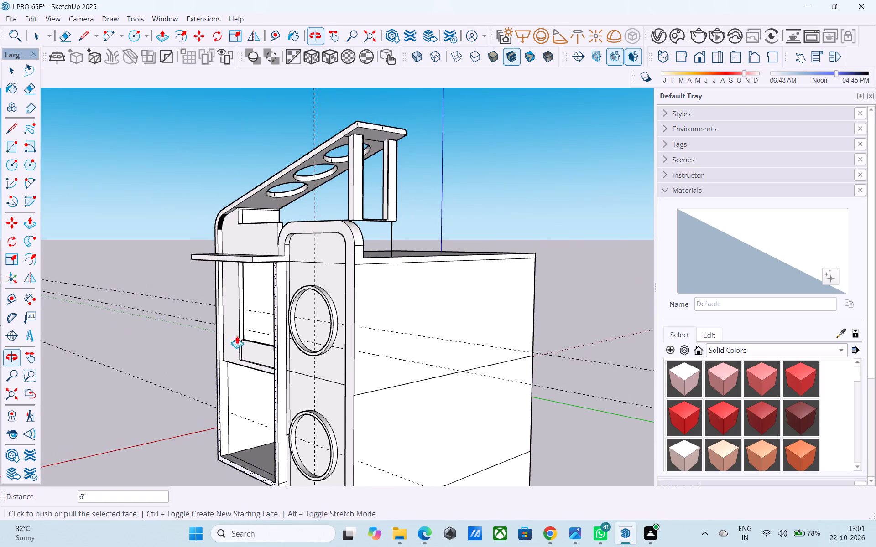
pyautogui.scroll(4, 274, 247)
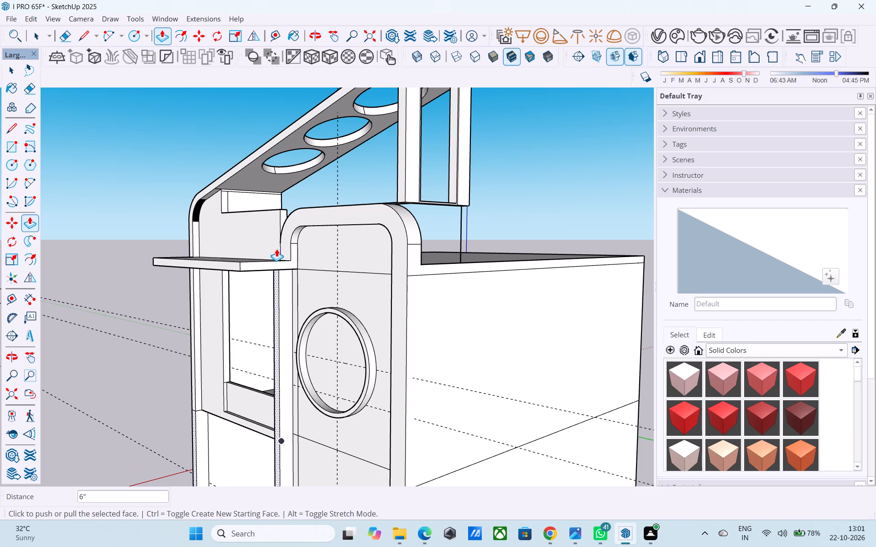
pyautogui.scroll(-2, 262, 265)
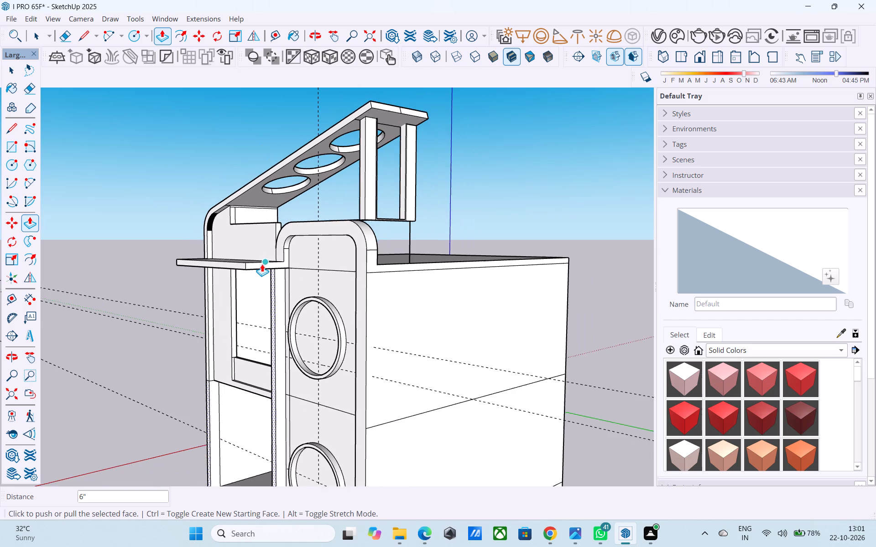
pyautogui.scroll(-6, 262, 264)
pyautogui.moveTo(259, 297); pyautogui.dragTo(313, 284, button='middle')
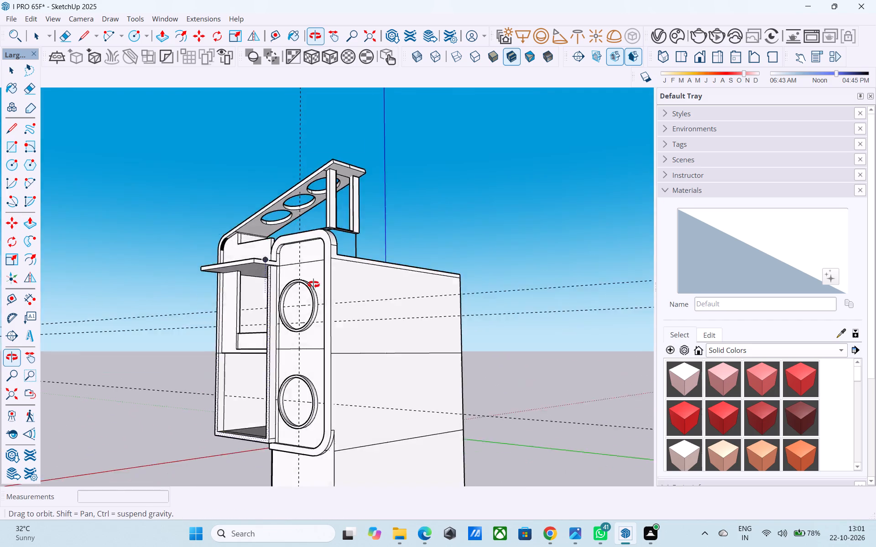
pyautogui.moveTo(313, 284); pyautogui.dragTo(480, 319, button='middle')
pyautogui.moveTo(315, 393); pyautogui.dragTo(196, 341, button='middle')
pyautogui.scroll(4, 313, 330)
pyautogui.keyDown('shift'); pyautogui.moveTo(279, 340); pyautogui.dragTo(591, 258, button='middle'); pyautogui.keyUp('shift')
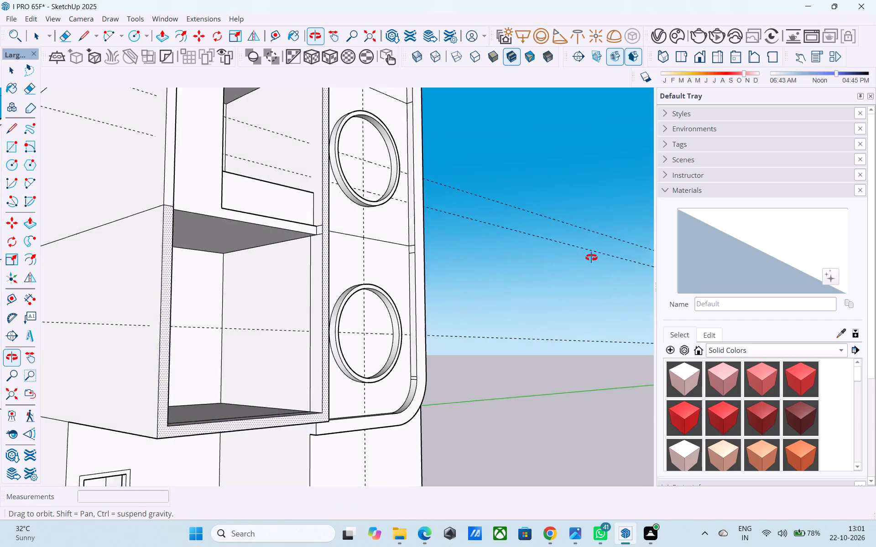
pyautogui.keyDown('shift'); pyautogui.moveTo(591, 258); pyautogui.dragTo(606, 267, button='middle'); pyautogui.keyUp('shift')
pyautogui.moveTo(361, 290); pyautogui.dragTo(417, 229, button='middle')
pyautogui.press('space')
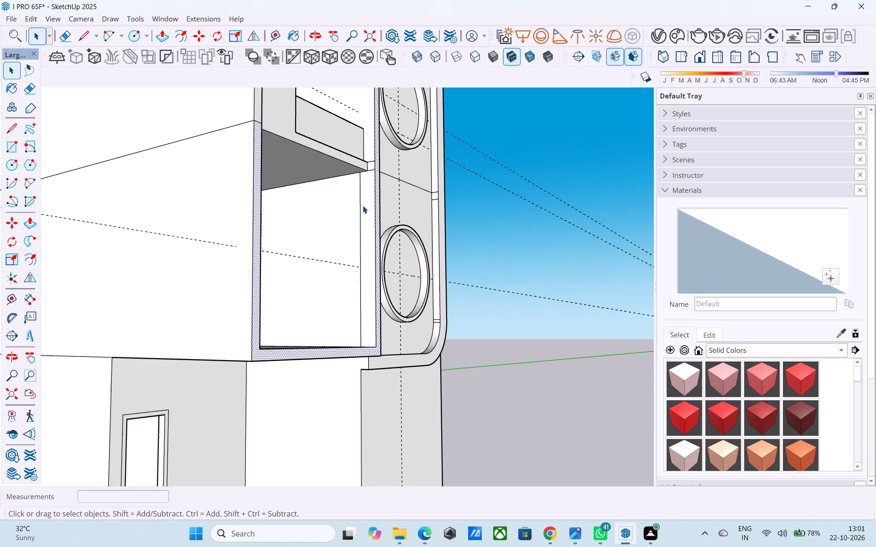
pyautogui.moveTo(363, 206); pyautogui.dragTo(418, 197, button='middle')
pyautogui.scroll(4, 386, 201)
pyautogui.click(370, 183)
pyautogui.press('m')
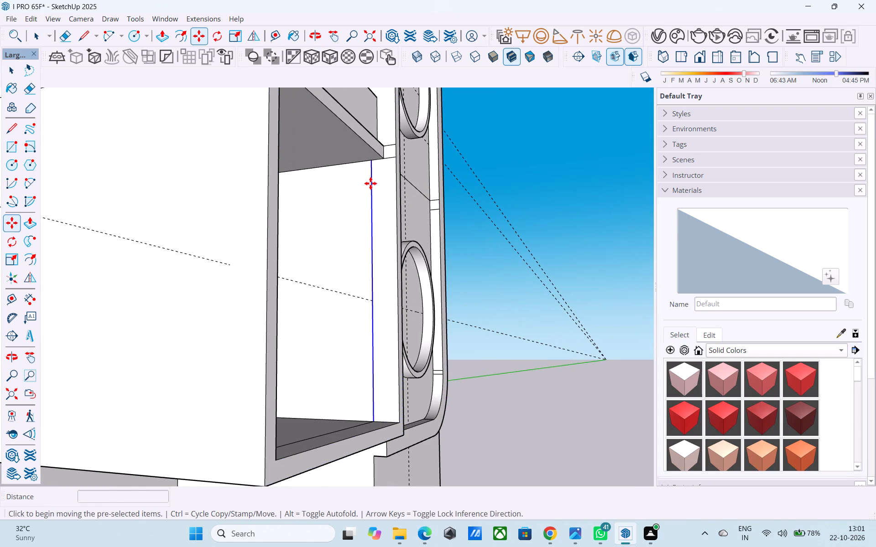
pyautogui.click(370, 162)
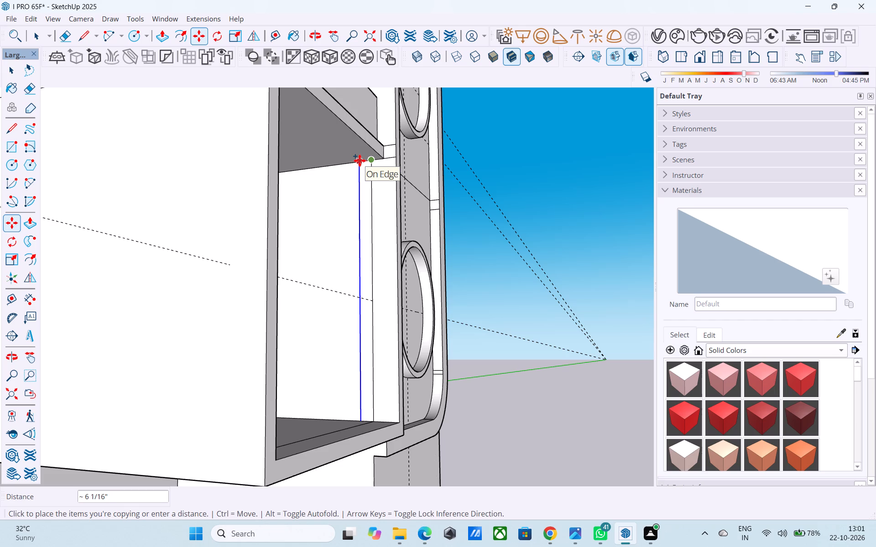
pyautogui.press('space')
# Draw a vertical line about 10' 6" long from the upper parapet's base corner down the lower balcony's inner side wall to the floor.
pyautogui.moveTo(366, 160); pyautogui.dragTo(334, 284, button='middle')
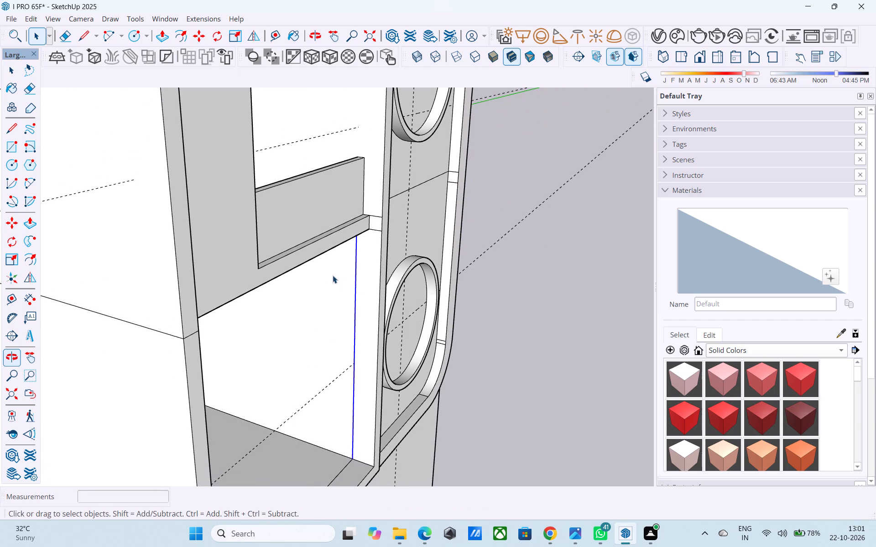
pyautogui.press('l')
pyautogui.click(362, 212)
pyautogui.moveTo(377, 285); pyautogui.dragTo(386, 211, button='middle')
pyautogui.scroll(-2, 382, 243)
pyautogui.scroll(-2, 388, 349)
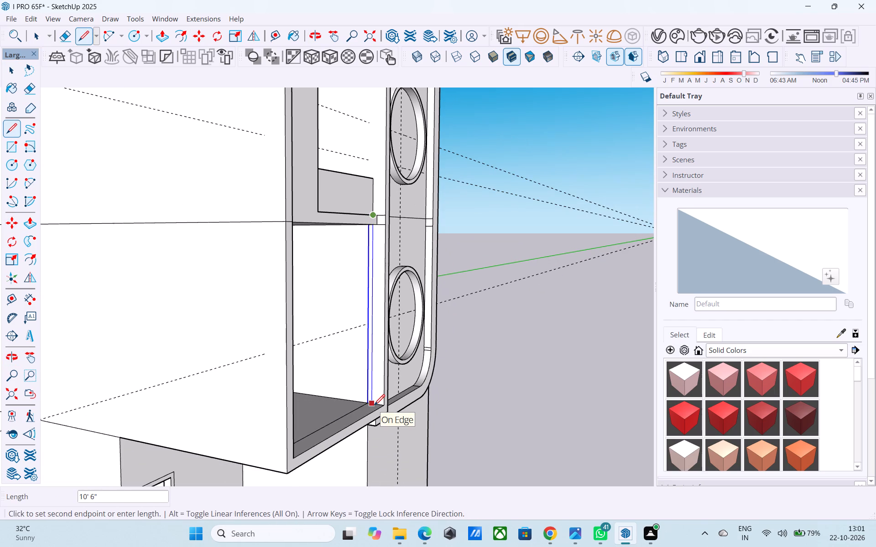
pyautogui.scroll(5, 374, 405)
pyautogui.click(373, 404)
pyautogui.press('space')
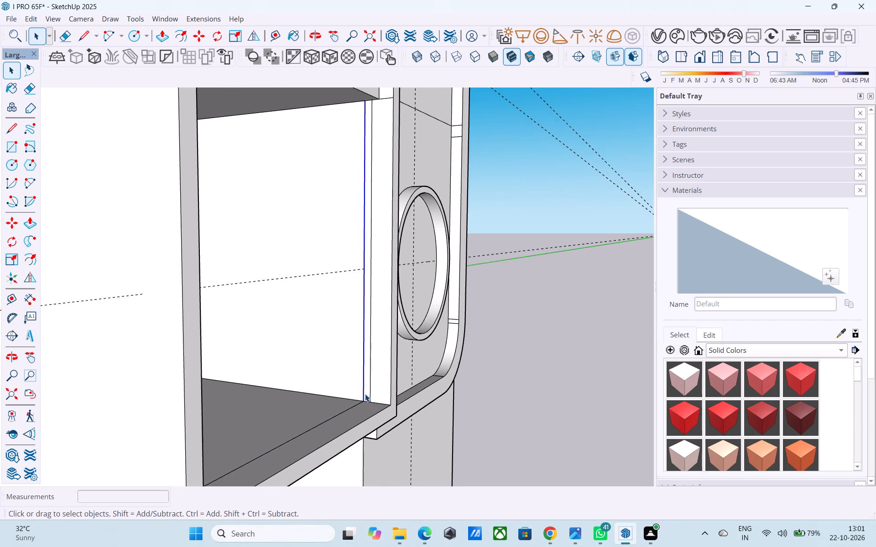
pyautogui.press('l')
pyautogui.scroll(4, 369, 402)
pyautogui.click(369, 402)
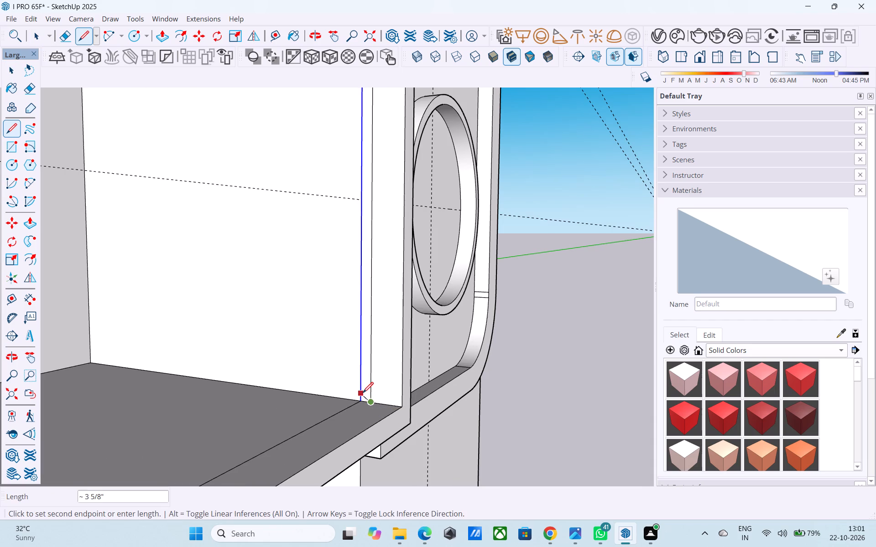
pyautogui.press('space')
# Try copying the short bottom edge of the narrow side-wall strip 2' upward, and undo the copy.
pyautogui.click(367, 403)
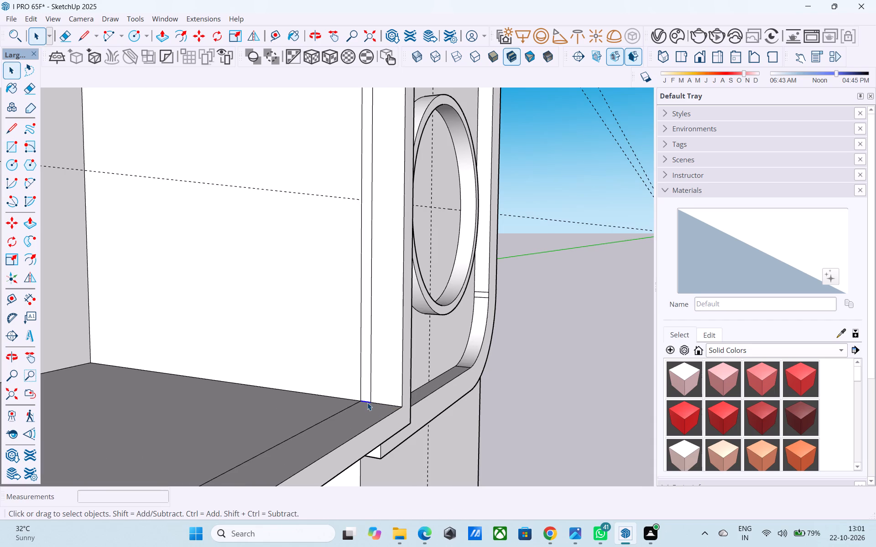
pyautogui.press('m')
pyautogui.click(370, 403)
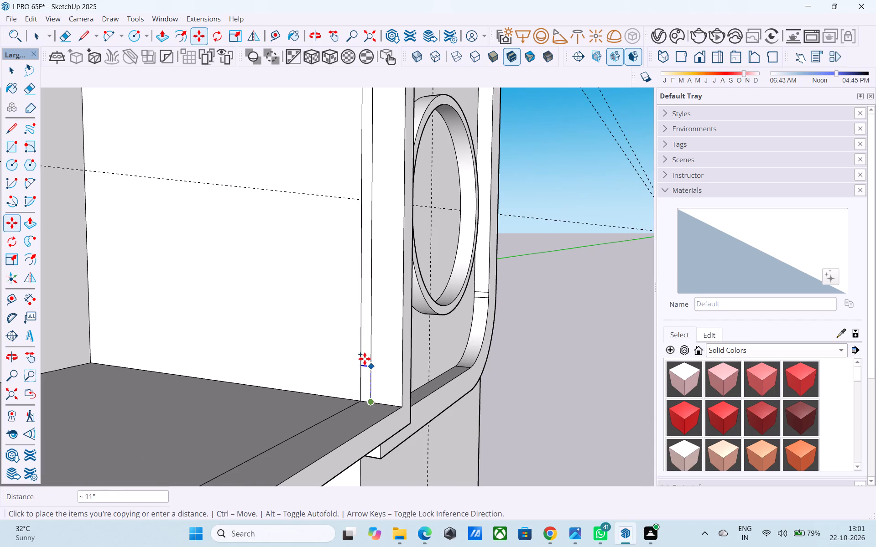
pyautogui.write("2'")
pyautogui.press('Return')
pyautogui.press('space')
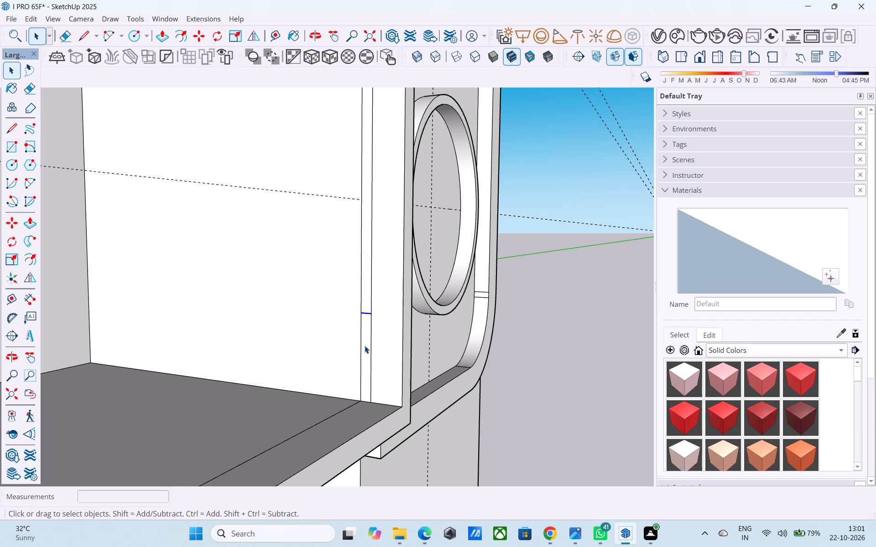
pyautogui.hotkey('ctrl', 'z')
# Push/Pull the narrow full-height strip on the lower balcony's inner side wall 3' across the opening.
pyautogui.click(365, 345)
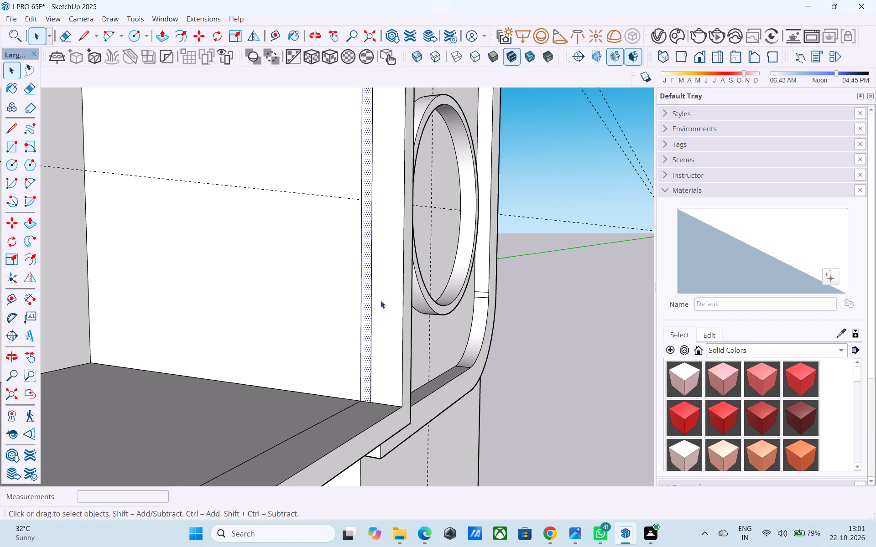
pyautogui.press('p')
pyautogui.click(375, 304)
pyautogui.scroll(-3, 342, 324)
pyautogui.moveTo(339, 325); pyautogui.dragTo(255, 350, button='middle')
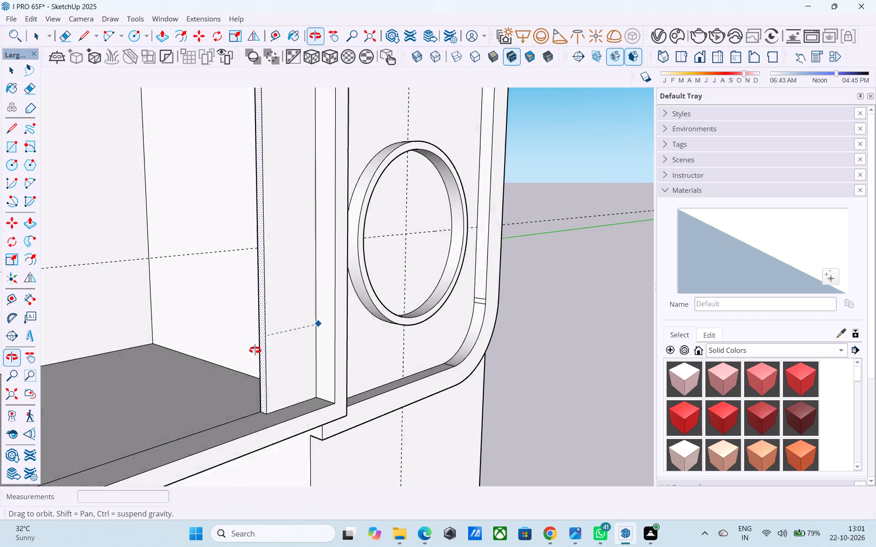
pyautogui.moveTo(255, 350); pyautogui.dragTo(246, 376, button='middle')
pyautogui.keyDown('shift'); pyautogui.scroll(-3, 244, 373); pyautogui.keyUp('shift')
pyautogui.keyDown('shift'); pyautogui.moveTo(240, 375); pyautogui.dragTo(335, 324, button='middle'); pyautogui.keyUp('shift')
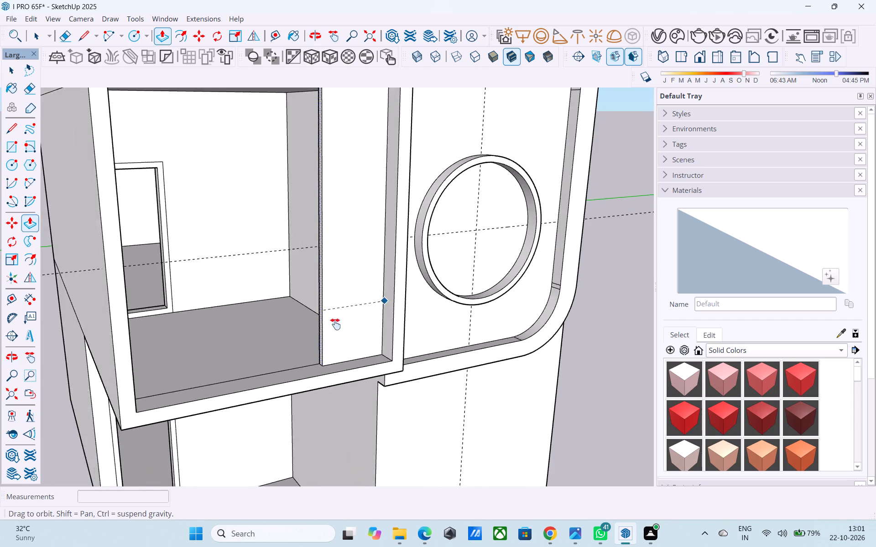
pyautogui.keyDown('shift'); pyautogui.moveTo(335, 324); pyautogui.dragTo(285, 341, button='middle'); pyautogui.keyUp('shift')
pyautogui.keyDown('shift'); pyautogui.moveTo(278, 341); pyautogui.dragTo(279, 347, button='middle'); pyautogui.keyUp('shift')
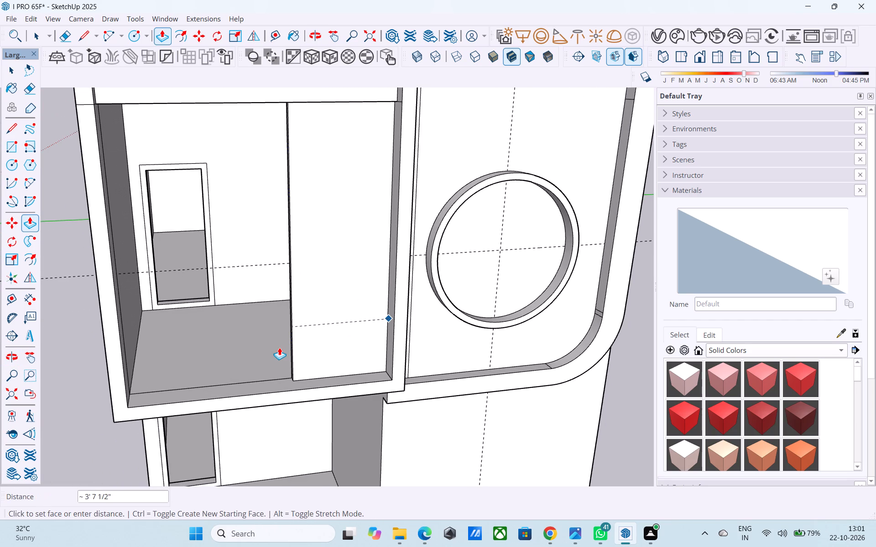
pyautogui.write("3'")
pyautogui.press('Return')
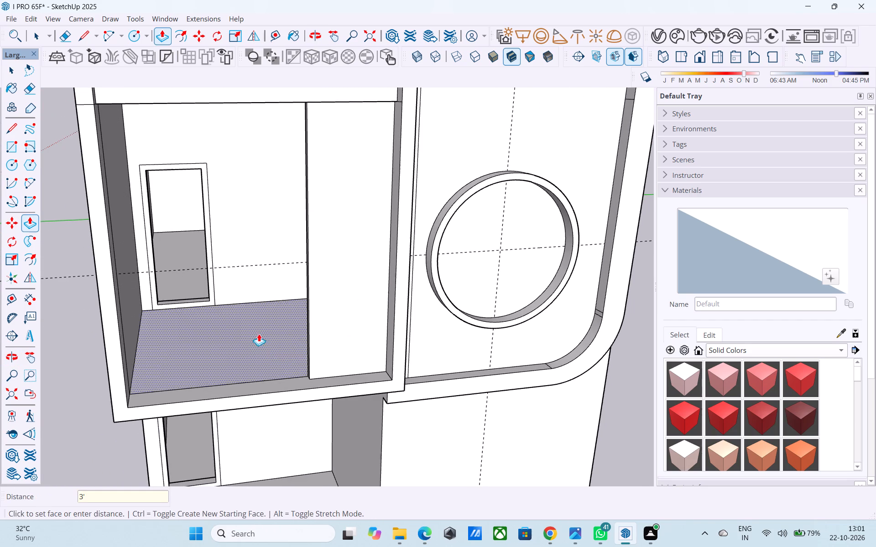
# Save the model with the new side panel in the lower balcony.
pyautogui.scroll(-3, 261, 335)
pyautogui.moveTo(261, 334); pyautogui.dragTo(222, 343, button='middle')
pyautogui.scroll(1, 222, 343)
pyautogui.scroll(-6, 218, 316)
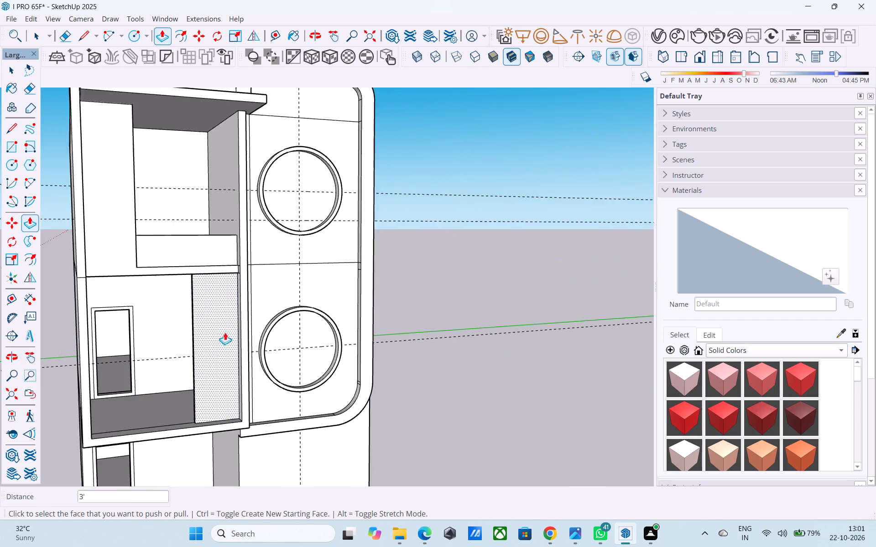
pyautogui.scroll(-3, 225, 332)
pyautogui.keyDown('shift'); pyautogui.moveTo(235, 355); pyautogui.dragTo(225, 311, button='middle'); pyautogui.keyUp('shift')
pyautogui.hotkey('ctrl', 's')
pyautogui.press('space')
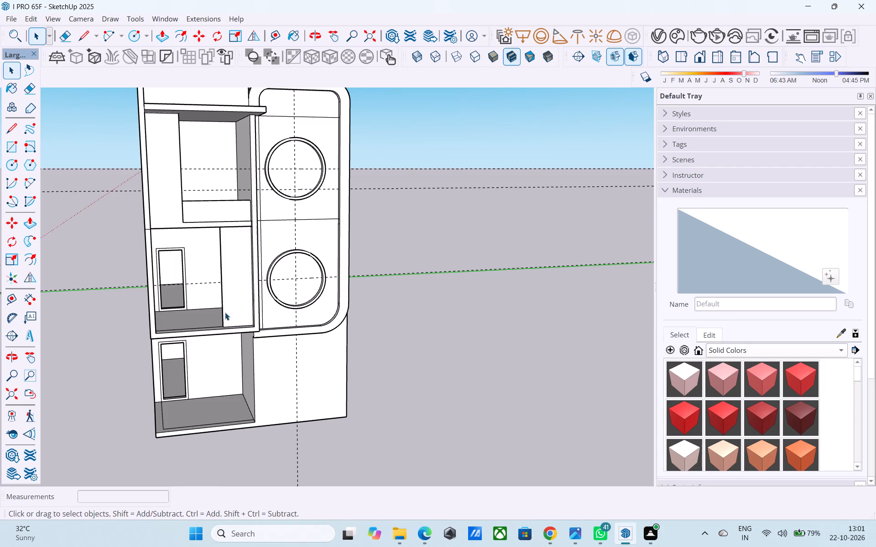
# Copy the short bottom edge of the lower balcony side panel's narrow end face 3' upward.
pyautogui.moveTo(225, 312); pyautogui.dragTo(211, 279, button='middle')
pyautogui.moveTo(209, 278); pyautogui.dragTo(219, 295, button='middle')
pyautogui.scroll(1, 217, 294)
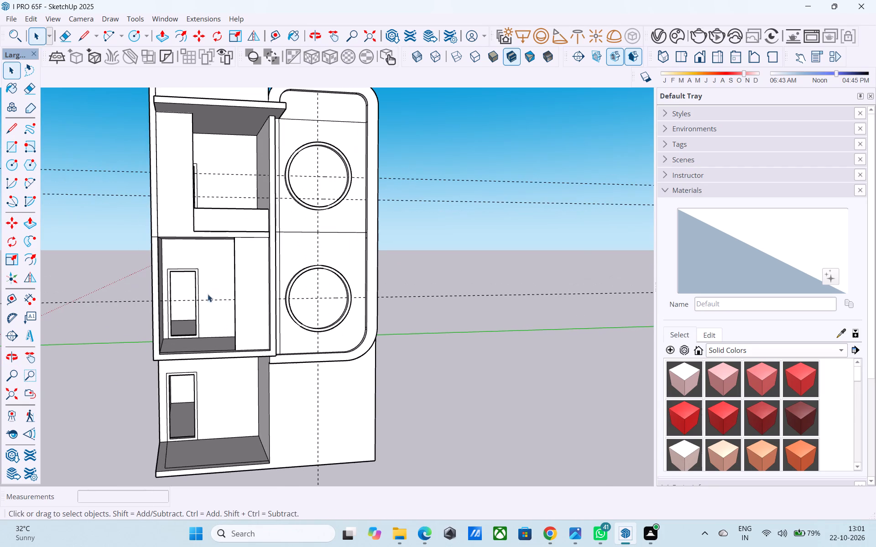
pyautogui.scroll(-2, 232, 302)
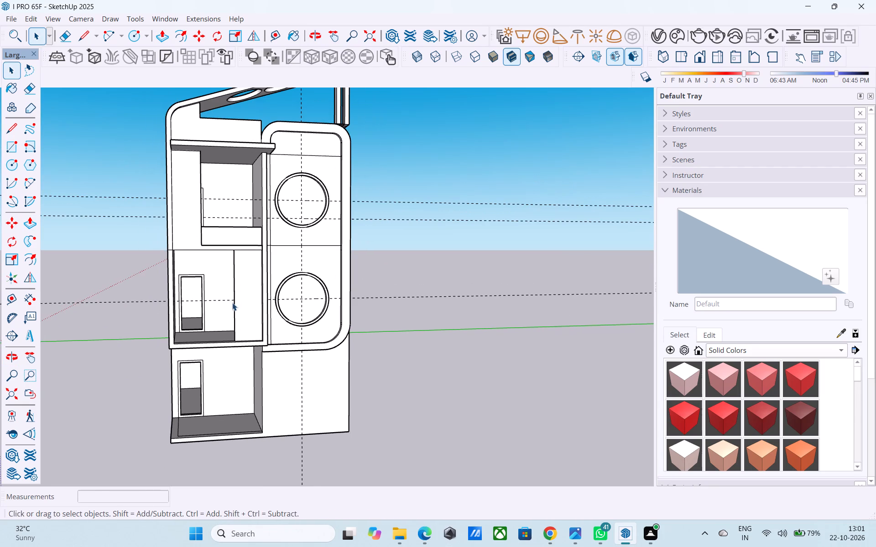
pyautogui.moveTo(250, 340); pyautogui.dragTo(417, 429, button='middle')
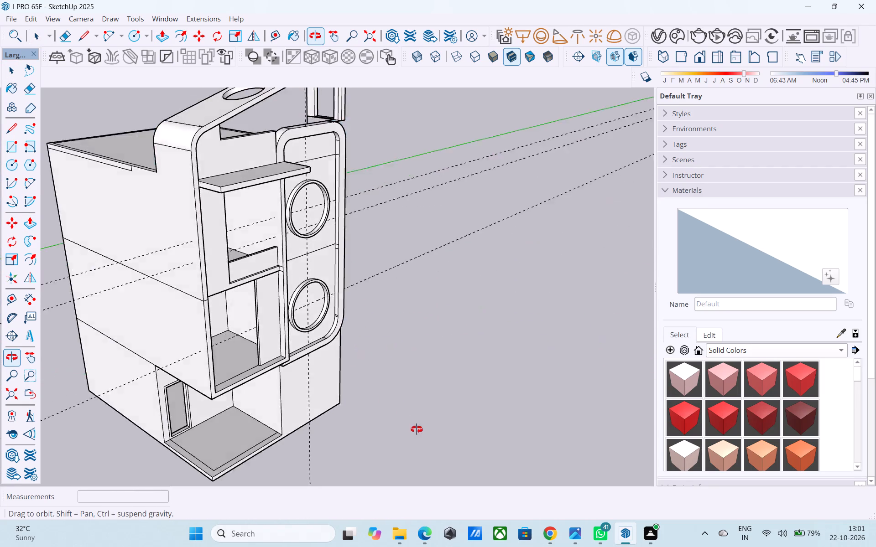
pyautogui.moveTo(417, 429); pyautogui.dragTo(192, 385, button='middle')
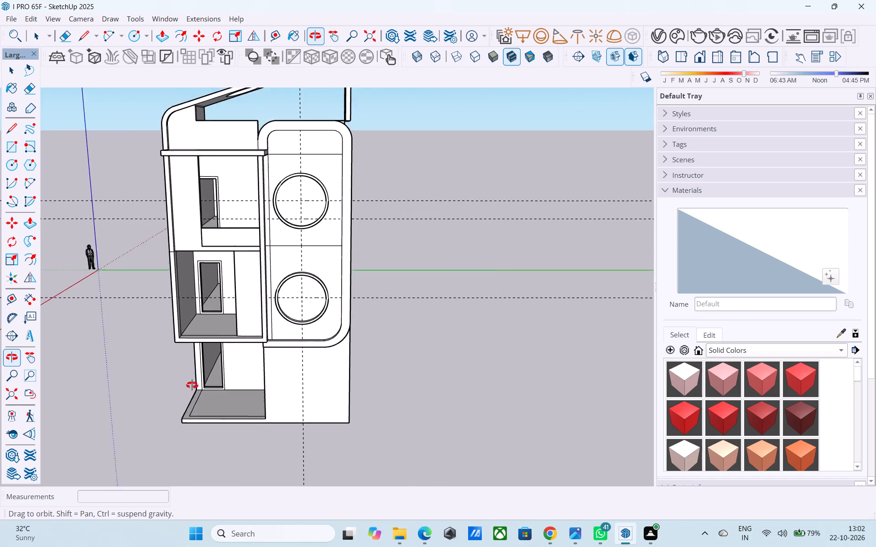
pyautogui.moveTo(192, 385); pyautogui.dragTo(500, 370, button='middle')
pyautogui.scroll(9, 276, 384)
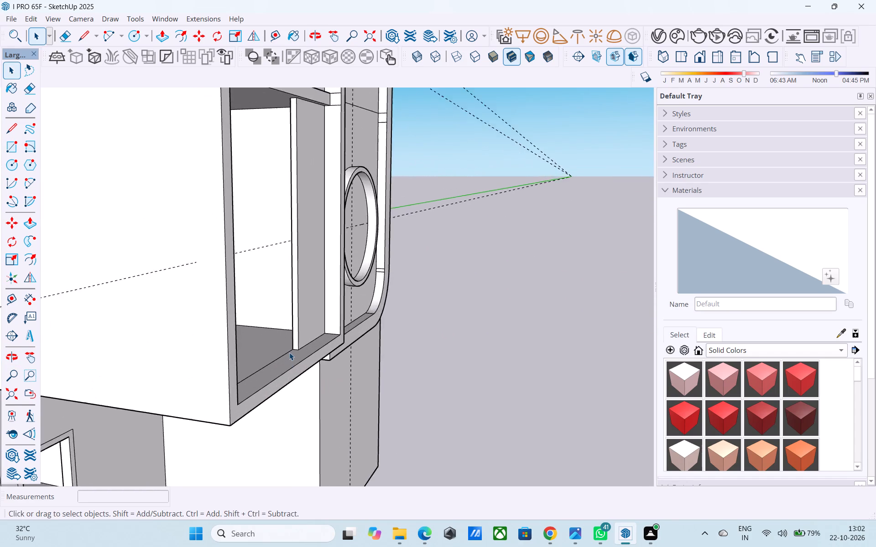
pyautogui.scroll(7, 289, 352)
pyautogui.click(301, 349)
pyautogui.press('m')
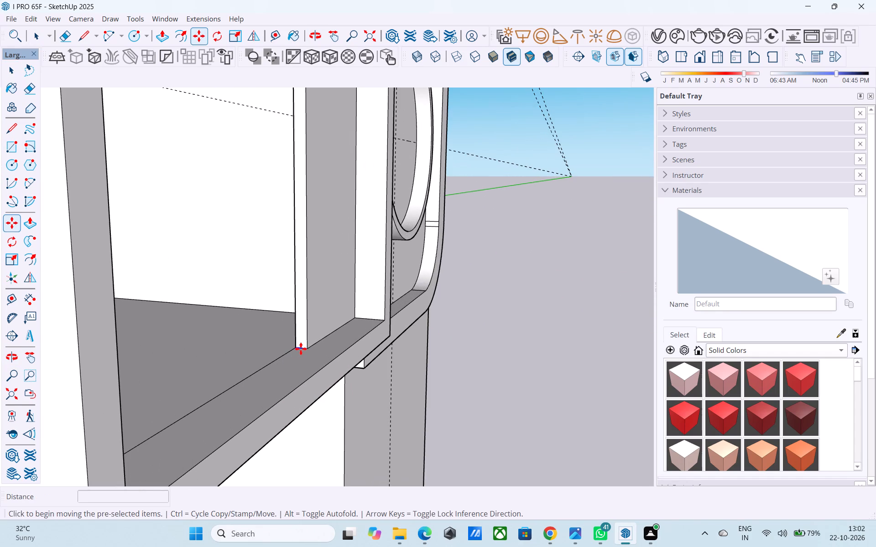
pyautogui.scroll(3, 301, 348)
pyautogui.click(308, 349)
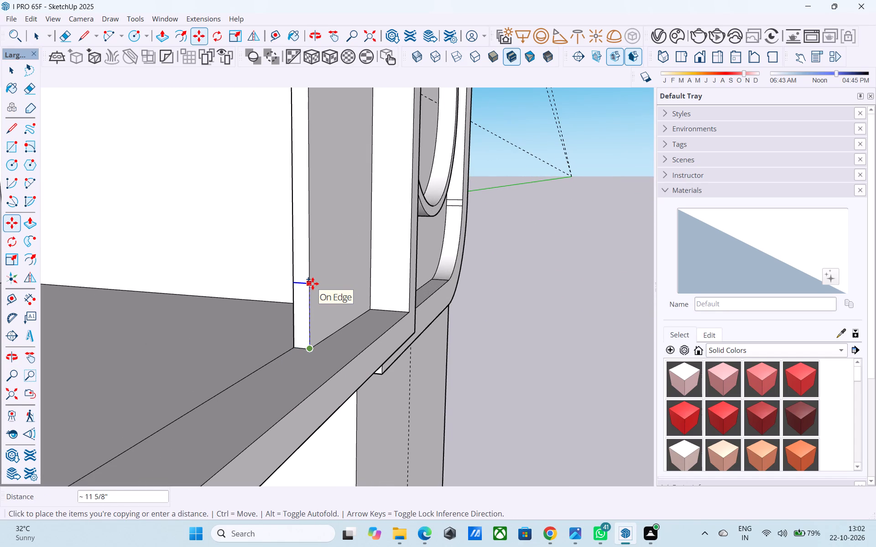
pyautogui.write("3'")
pyautogui.press('Return')
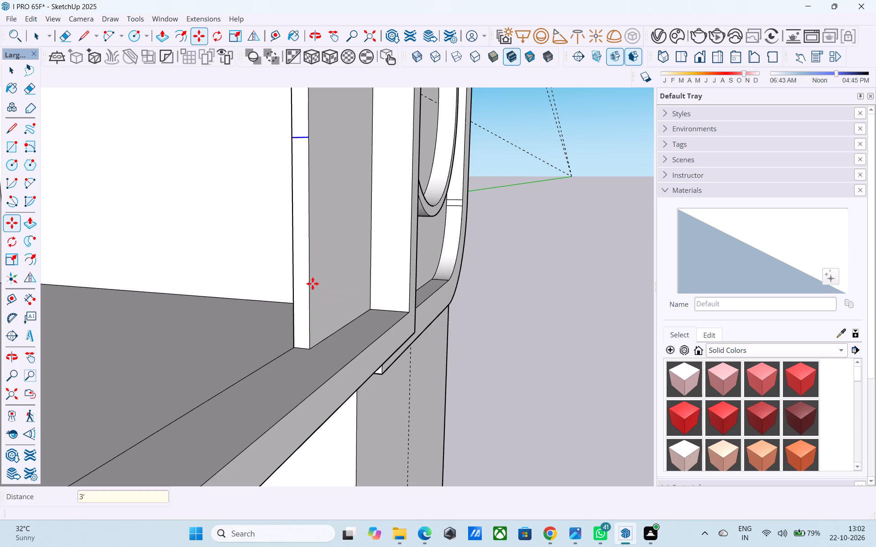
# Push/Pull the lower part of the side panel's end face 6' 6" across to the opposite wall as the lower balcony's parapet.
pyautogui.press('space')
pyautogui.click(301, 275)
pyautogui.press('p')
pyautogui.click(303, 274)
pyautogui.scroll(-3, 297, 280)
pyautogui.moveTo(292, 286); pyautogui.dragTo(182, 312, button='middle')
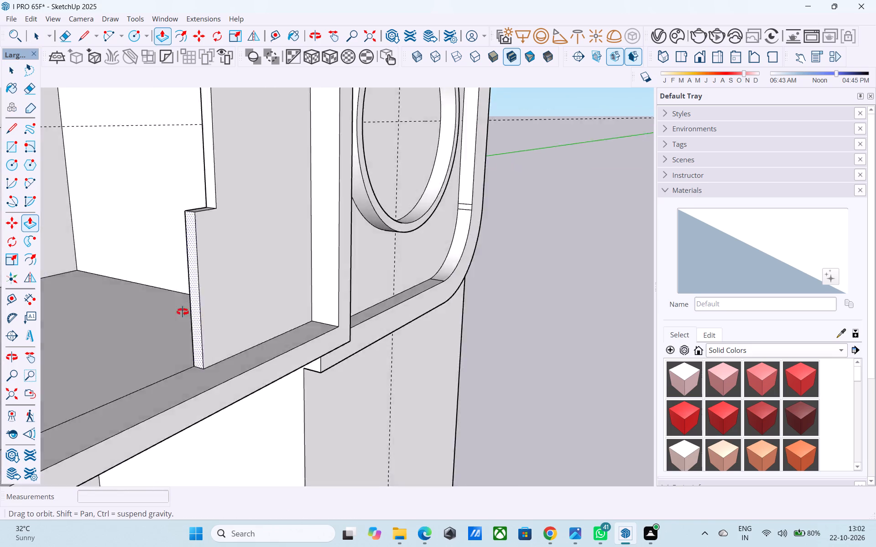
pyautogui.moveTo(182, 312); pyautogui.dragTo(167, 330, button='middle')
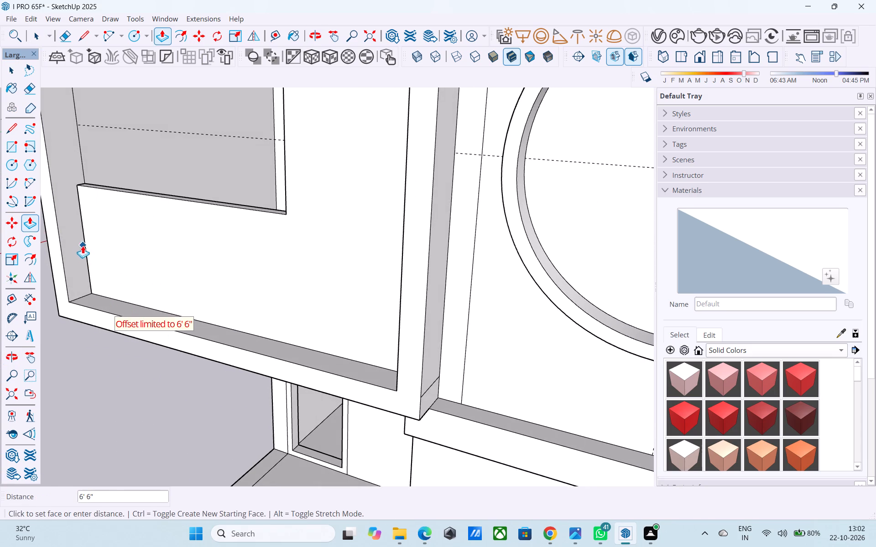
pyautogui.click(78, 243)
# Draw a vertical line from the inner corner where parapet top meets side panel down the front face to the balcony floor.
pyautogui.keyDown('shift'); pyautogui.moveTo(85, 248); pyautogui.dragTo(356, 296, button='middle'); pyautogui.keyUp('shift')
pyautogui.press('l')
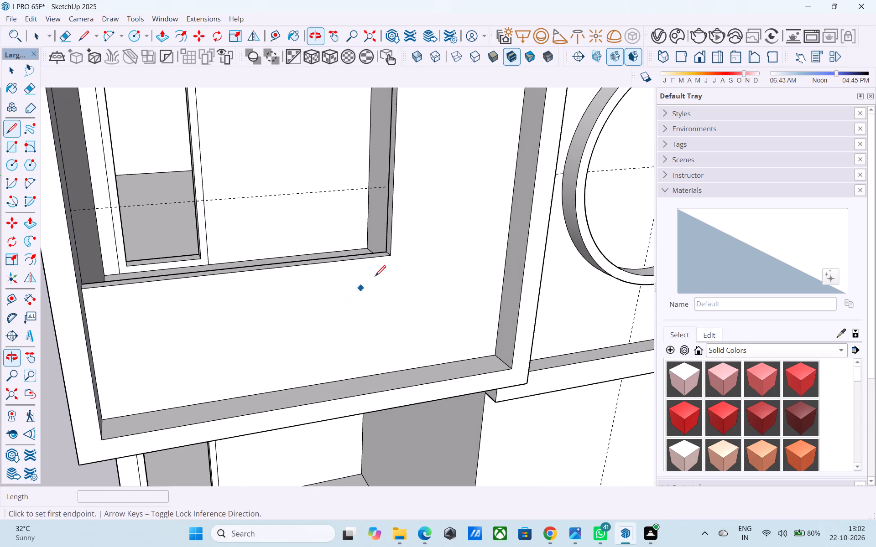
pyautogui.click(390, 257)
pyautogui.click(384, 372)
pyautogui.press('space')
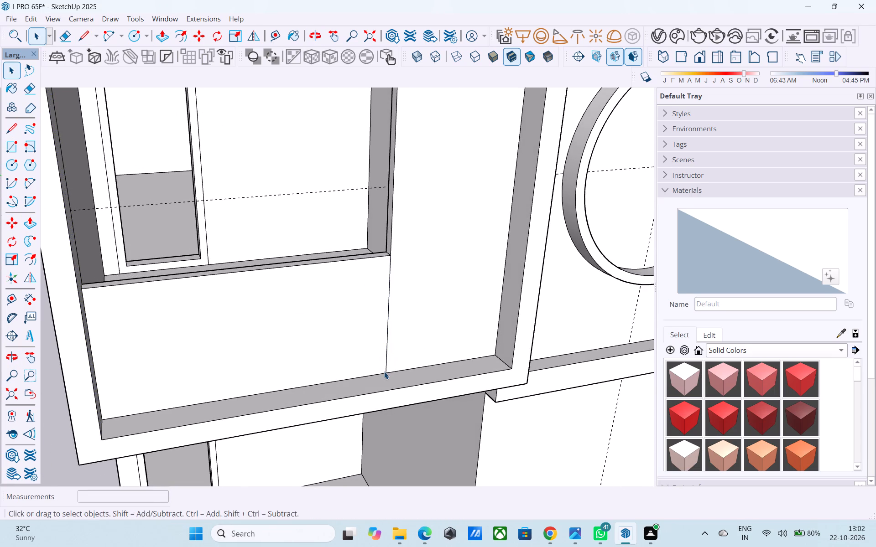
# Examine the lower balcony's parapet and side panel and the whole building front from several angles and distances.
pyautogui.scroll(-4, 384, 372)
pyautogui.moveTo(379, 386); pyautogui.dragTo(365, 369, button='middle')
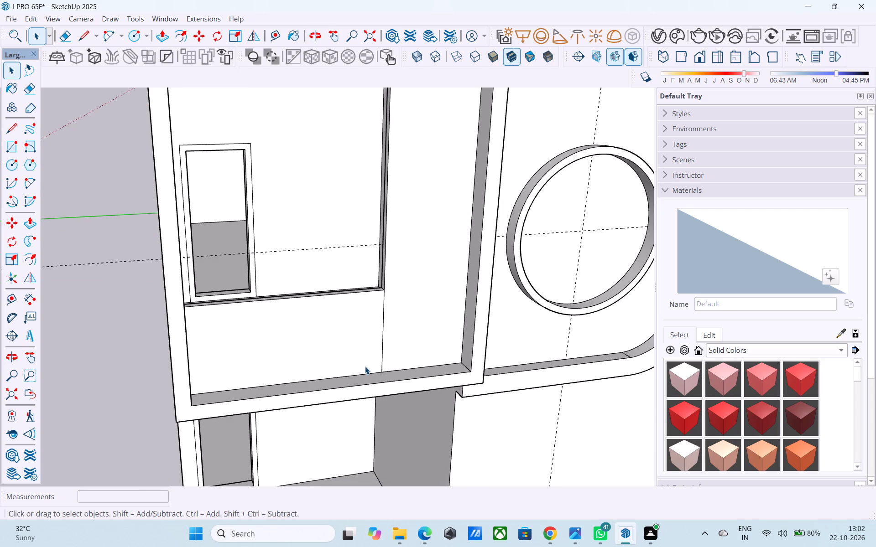
pyautogui.scroll(-3, 365, 366)
pyautogui.moveTo(365, 366); pyautogui.dragTo(339, 348, button='middle')
pyautogui.scroll(1, 334, 340)
pyautogui.scroll(-4, 329, 326)
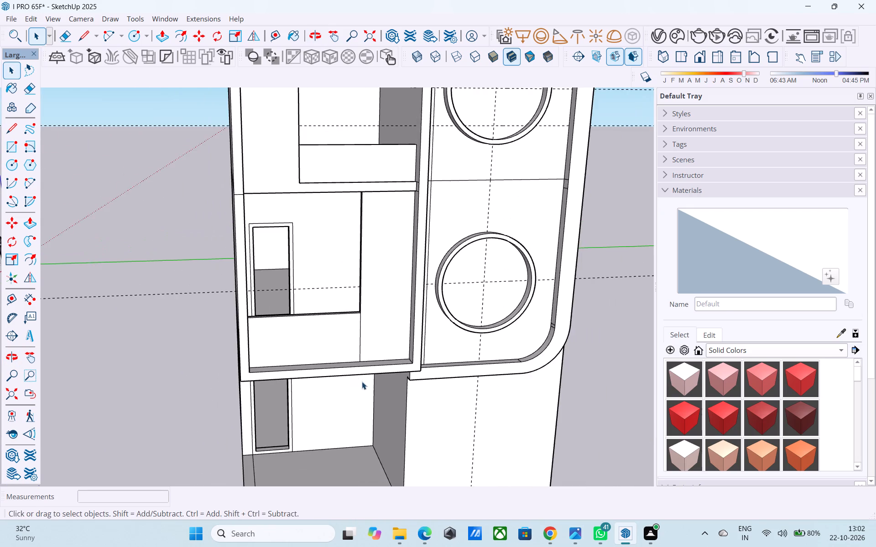
pyautogui.scroll(-3, 358, 381)
pyautogui.moveTo(355, 384); pyautogui.dragTo(297, 331, button='middle')
pyautogui.scroll(-6, 307, 337)
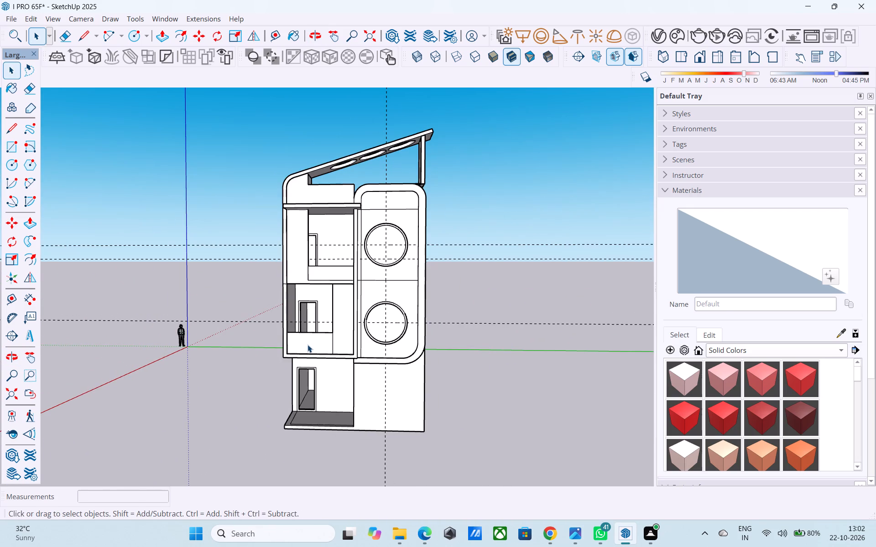
pyautogui.moveTo(308, 345); pyautogui.dragTo(403, 378, button='middle')
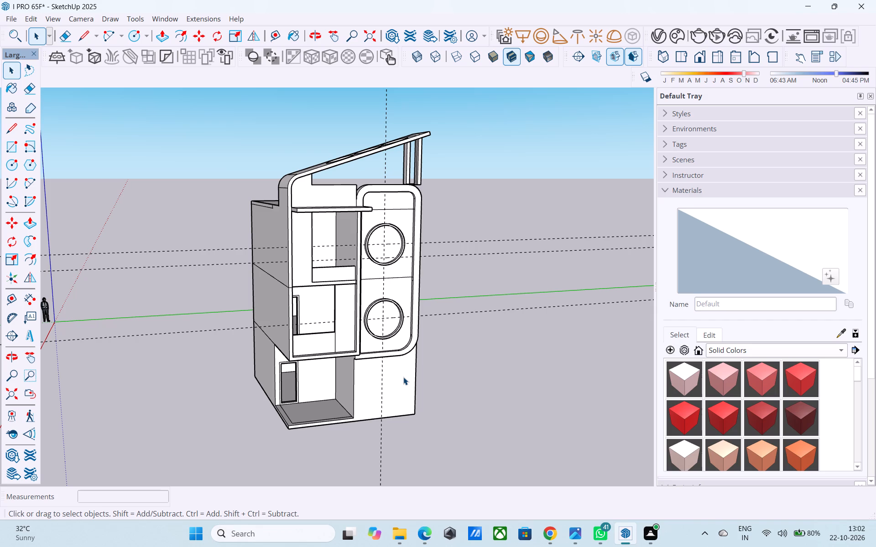
pyautogui.scroll(1, 412, 314)
pyautogui.moveTo(377, 349); pyautogui.dragTo(381, 327, button='middle')
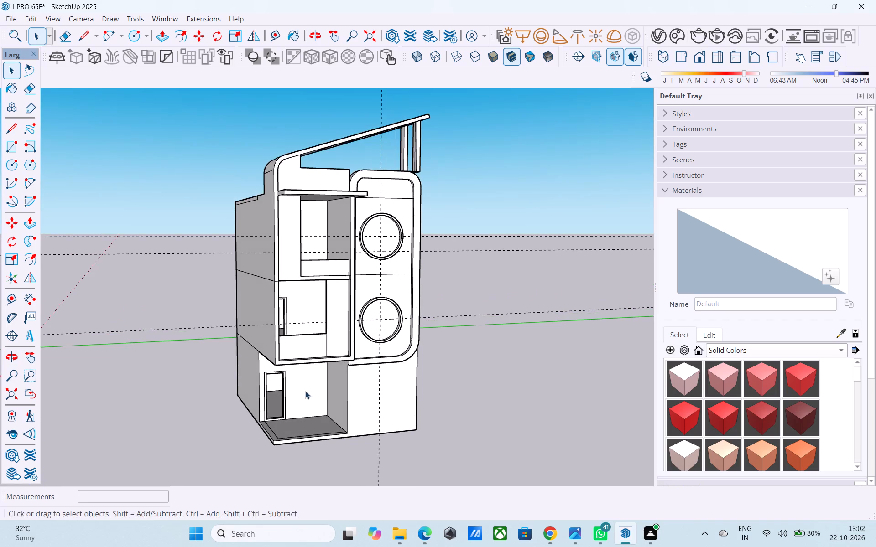
pyautogui.moveTo(304, 391); pyautogui.dragTo(289, 424, button='middle')
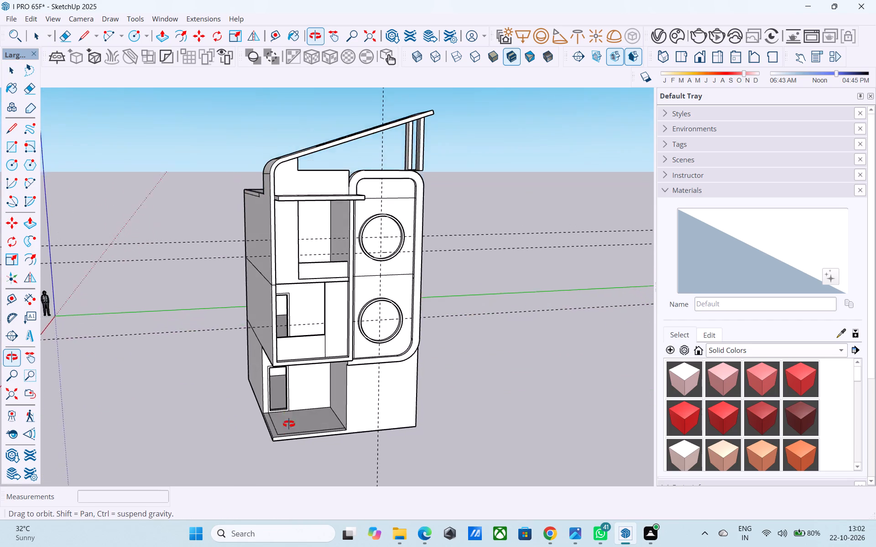
pyautogui.moveTo(289, 424); pyautogui.dragTo(291, 448, button='middle')
pyautogui.moveTo(296, 391); pyautogui.dragTo(307, 398, button='middle')
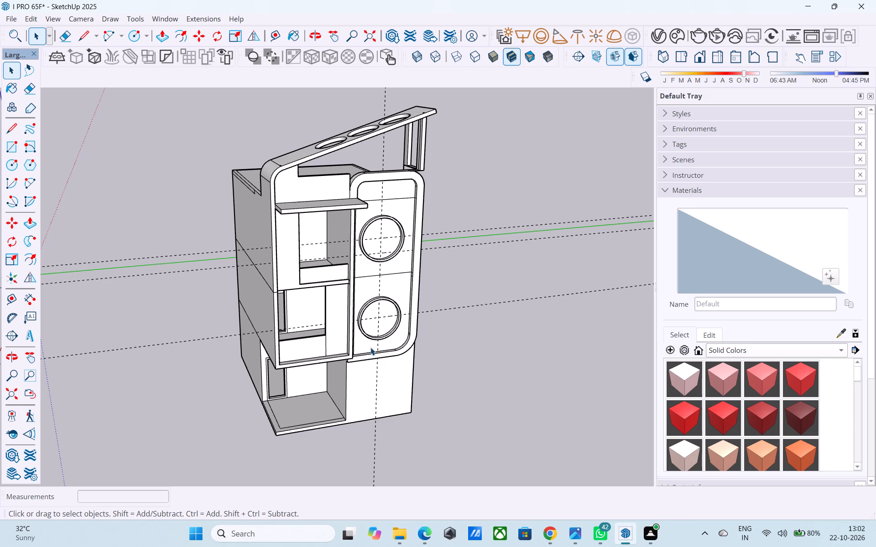
pyautogui.scroll(-2, 436, 335)
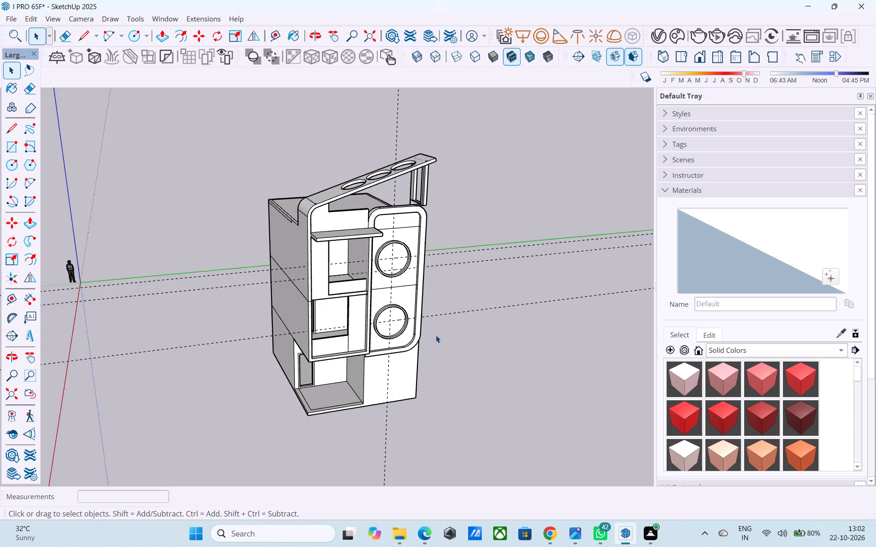
pyautogui.scroll(-3, 436, 335)
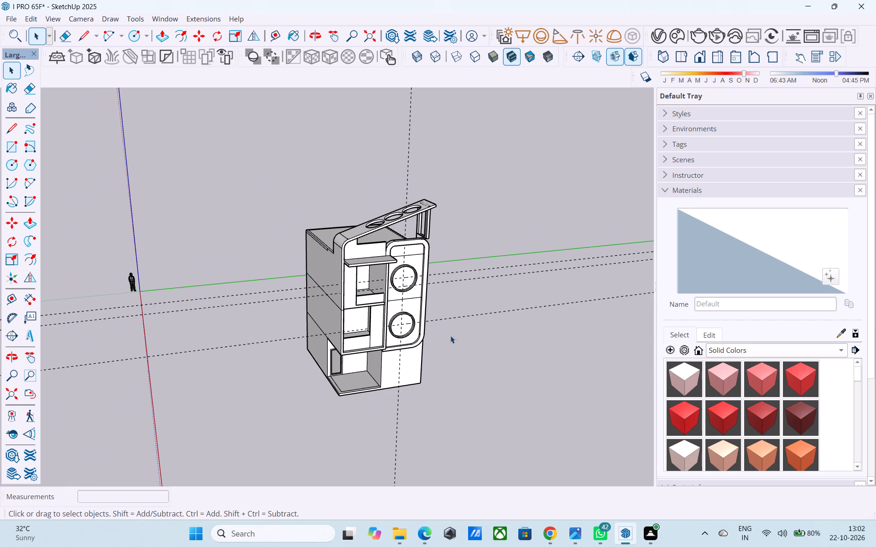
pyautogui.scroll(-2, 472, 335)
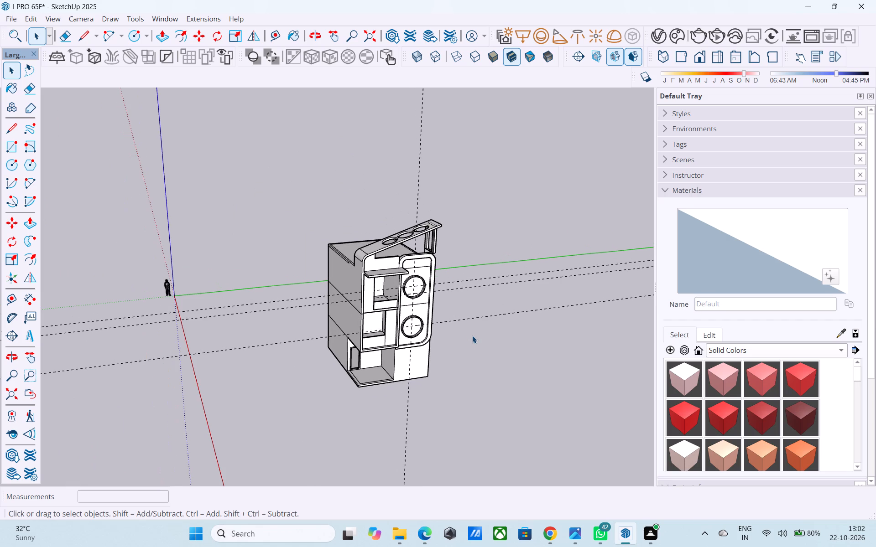
pyautogui.scroll(-4, 472, 335)
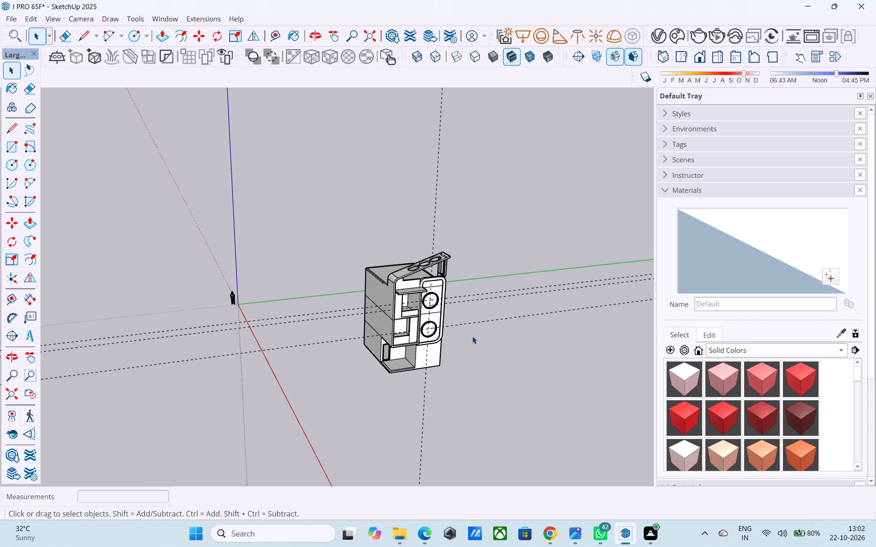
pyautogui.scroll(-4, 472, 336)
pyautogui.moveTo(469, 296); pyautogui.dragTo(323, 273, button='middle')
pyautogui.scroll(12, 432, 389)
pyautogui.moveTo(375, 396); pyautogui.dragTo(411, 382, button='middle')
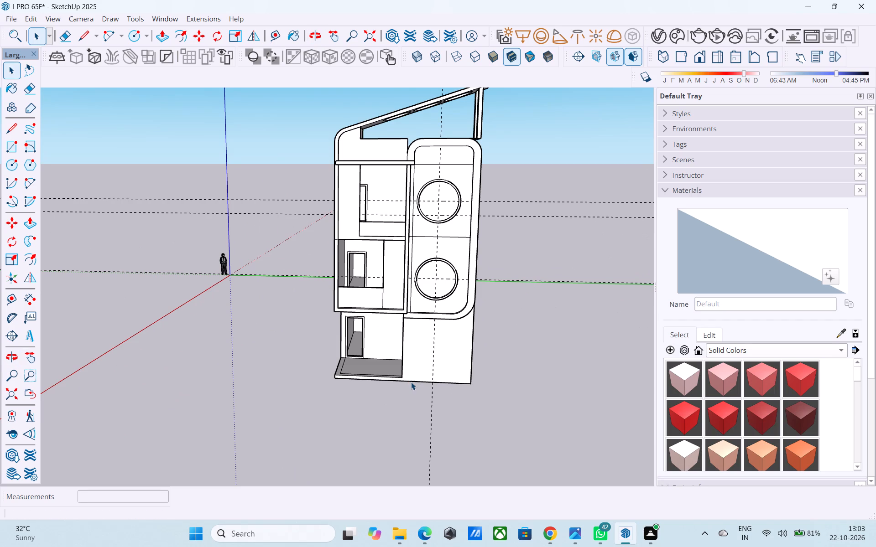
# Save the model with the lower balcony's parapet added.
pyautogui.hotkey('ctrl', 's')
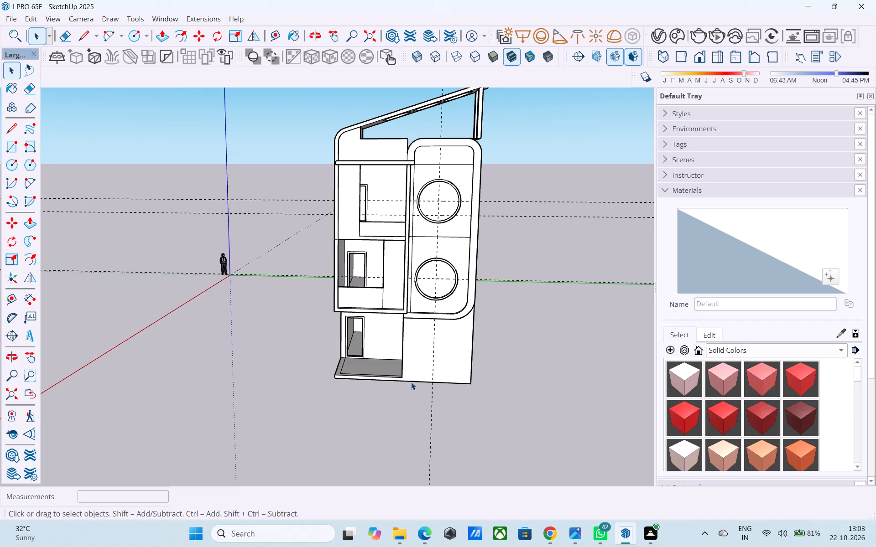
pyautogui.moveTo(433, 335); pyautogui.dragTo(448, 284, button='middle')
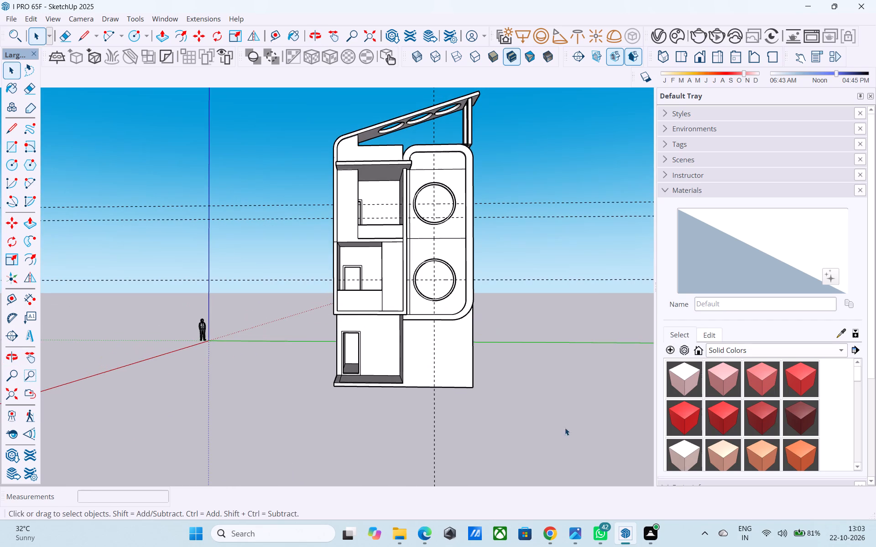